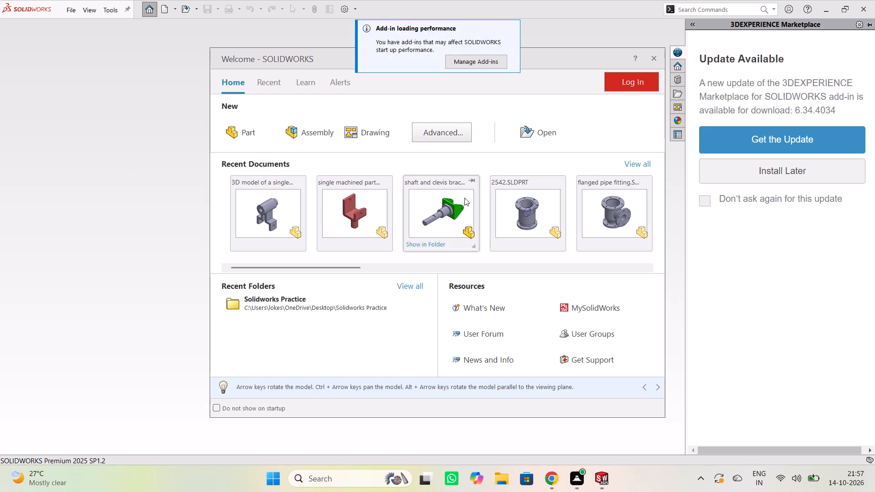
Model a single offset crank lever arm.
Create a new part document.
left_click(245, 125)
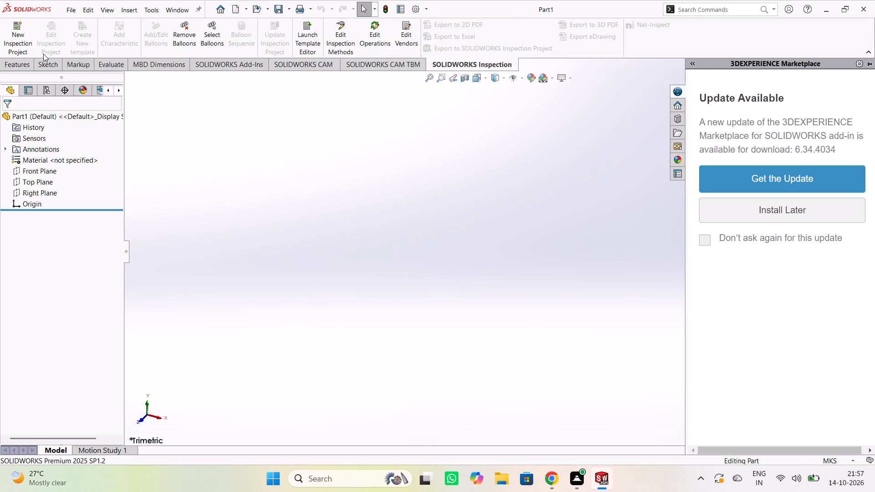
Open a sketch on the Front Plane with the Line tool.
left_click(48, 167)
left_click(508, 241)
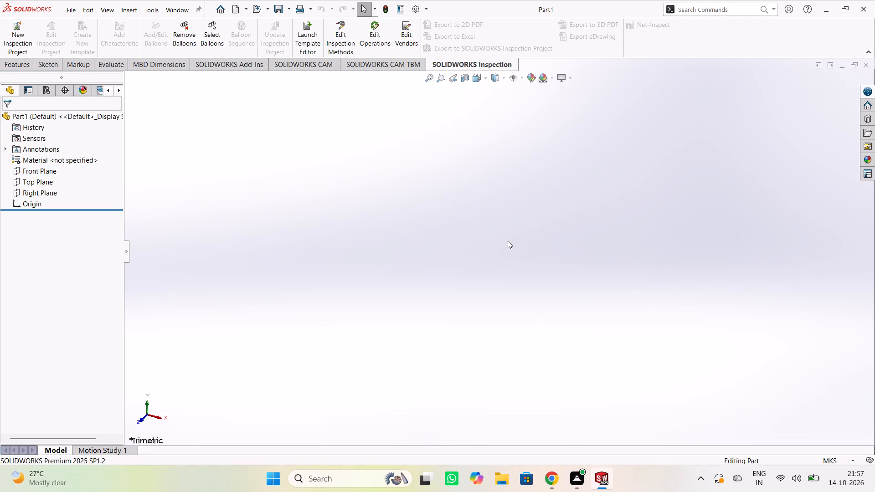
left_click(42, 61)
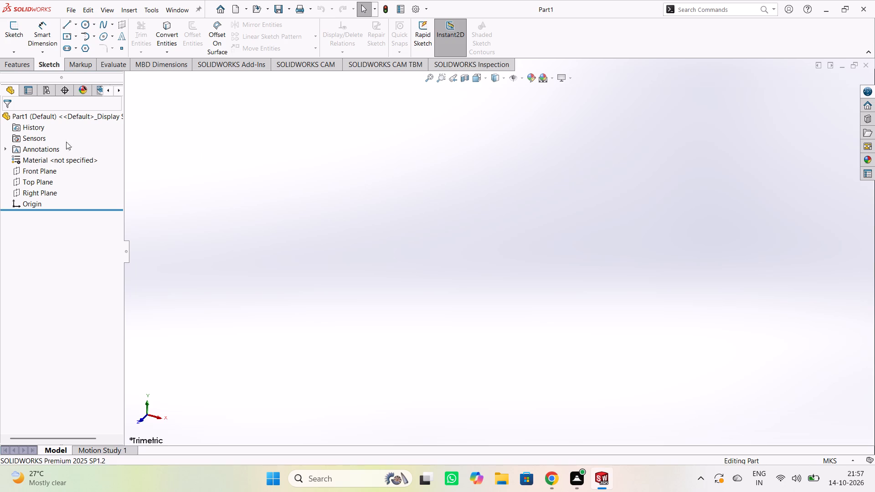
left_click(67, 22)
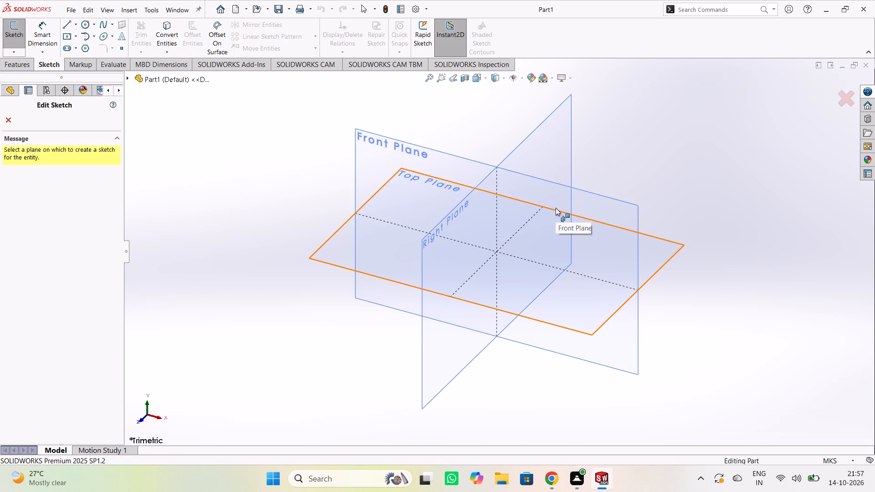
left_click(404, 175)
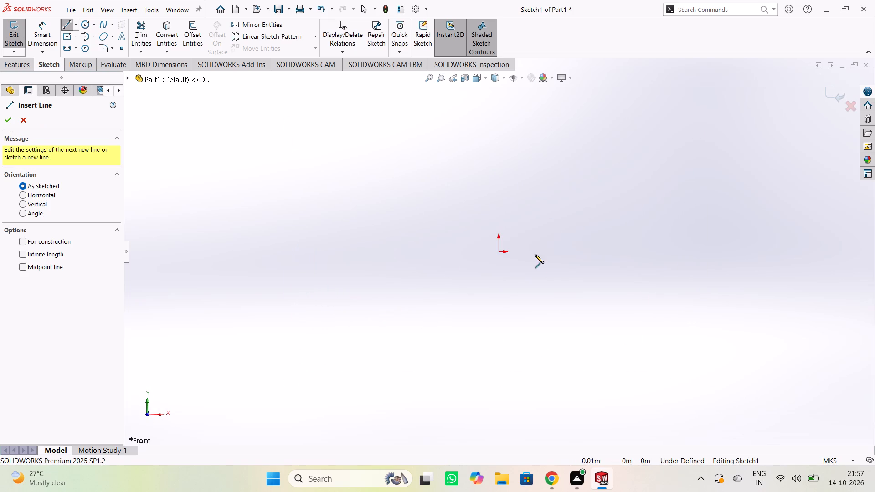
Sketch a freehand 12-segment zigzag line chain from the origin, starting with a horizontal line about 0.043 m long and ending on an earlier vertex.
left_click(497, 252)
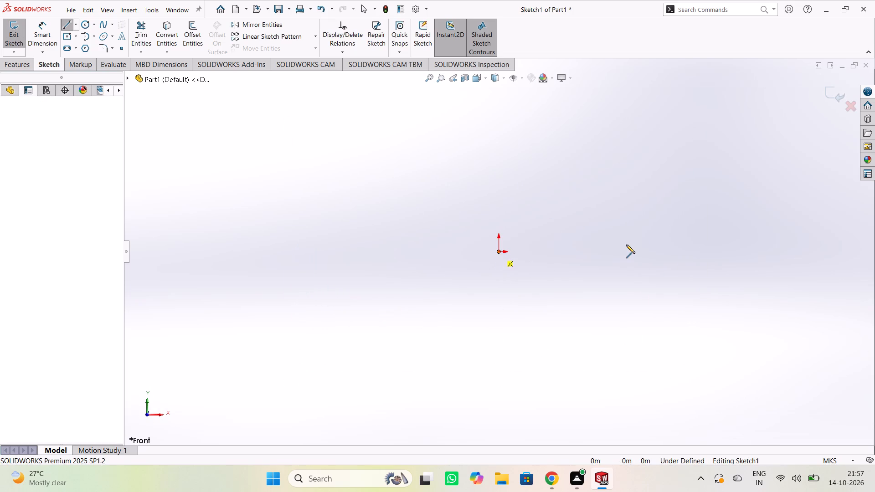
left_click(601, 250)
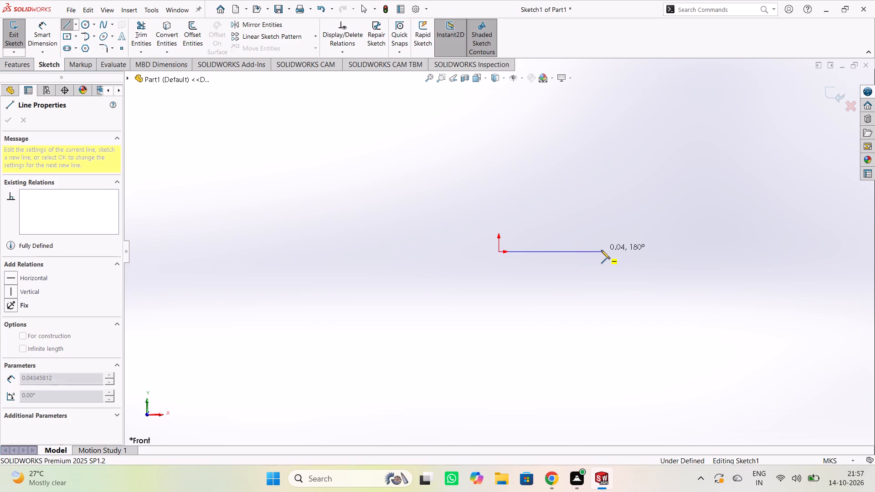
left_click(550, 164)
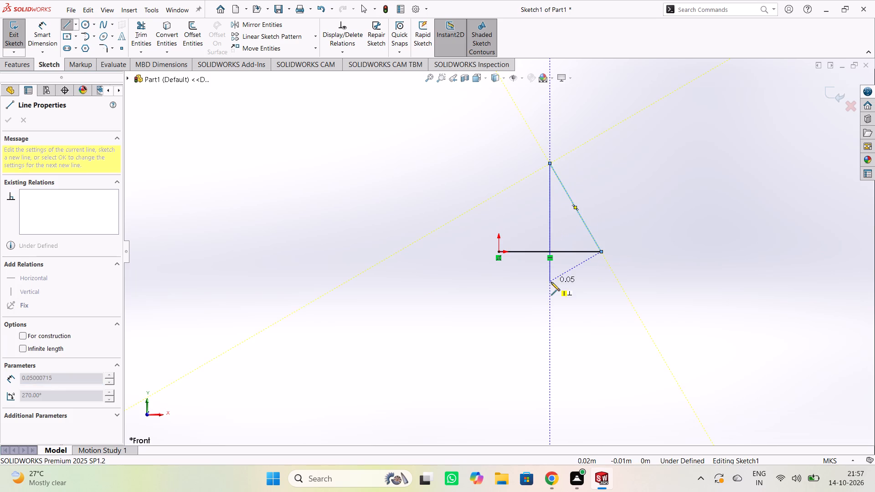
left_click(551, 296)
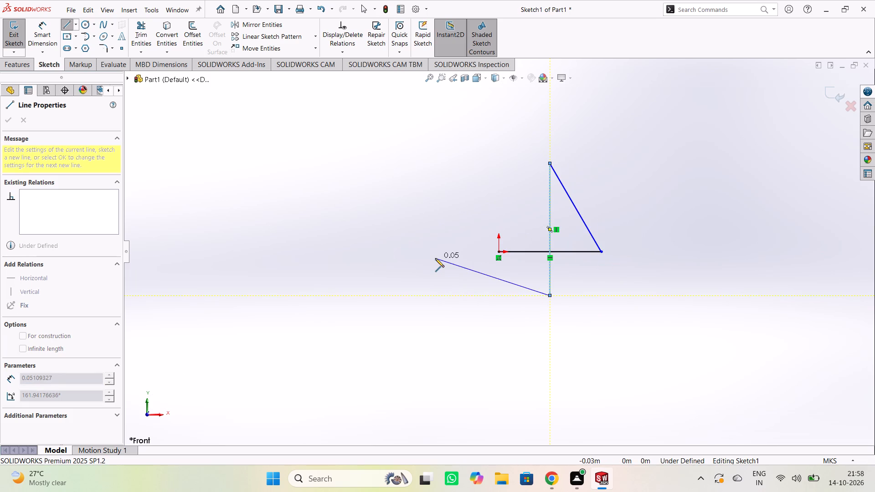
left_click(435, 258)
left_click(476, 181)
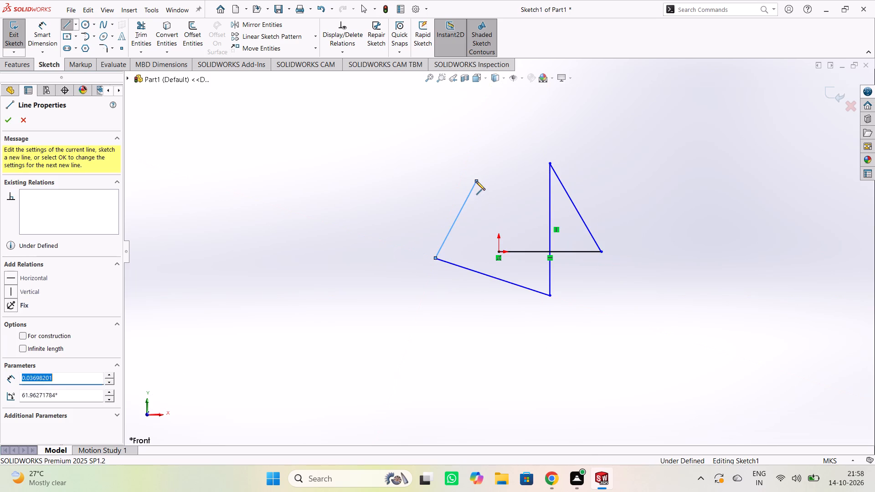
left_click(468, 286)
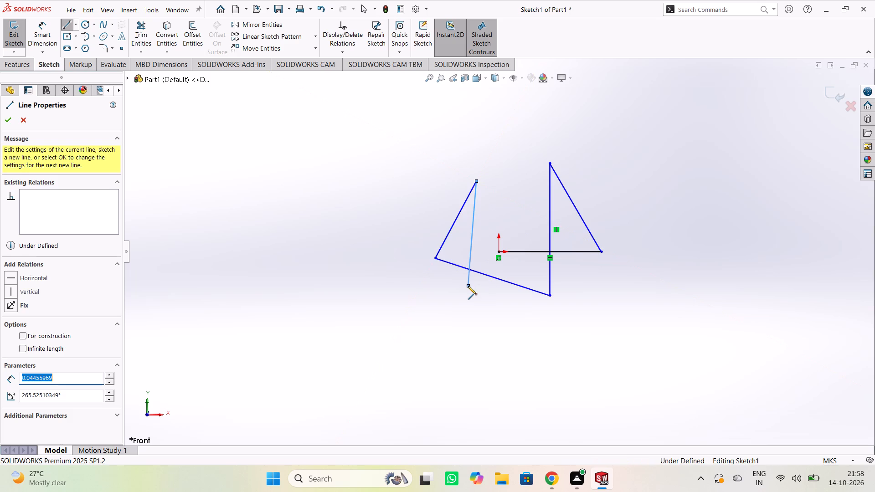
left_click(370, 204)
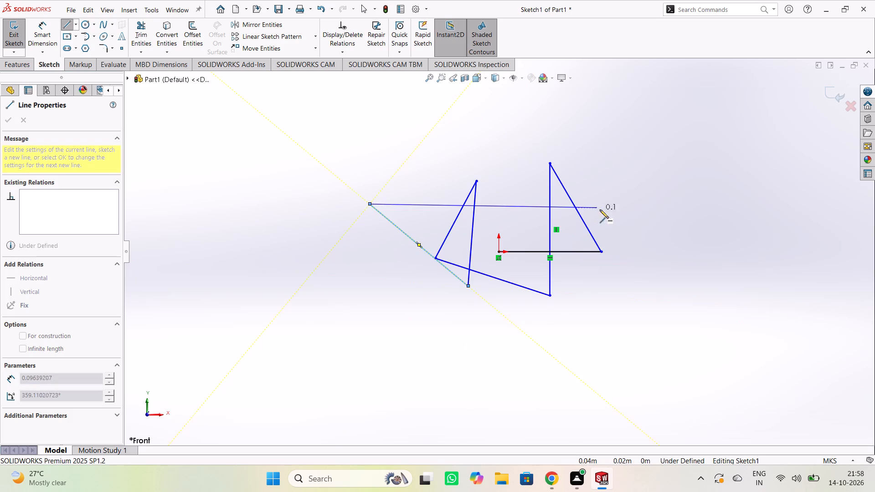
left_click(610, 210)
left_click(574, 280)
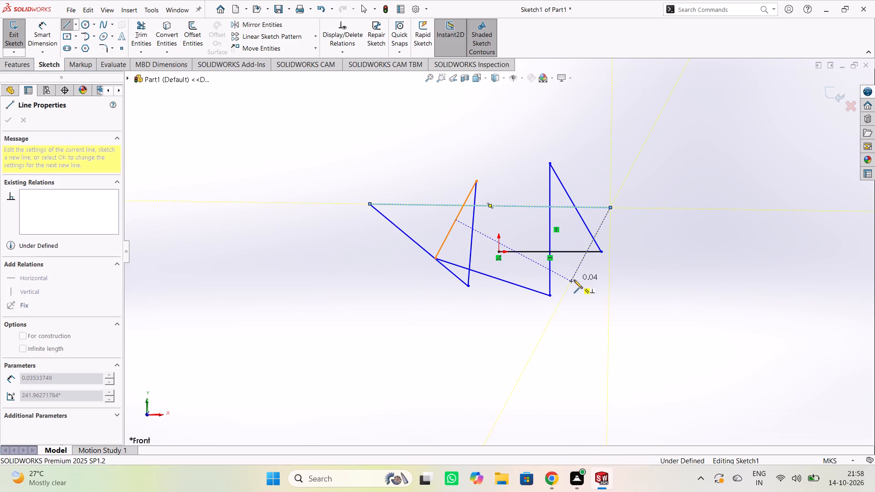
left_click(513, 229)
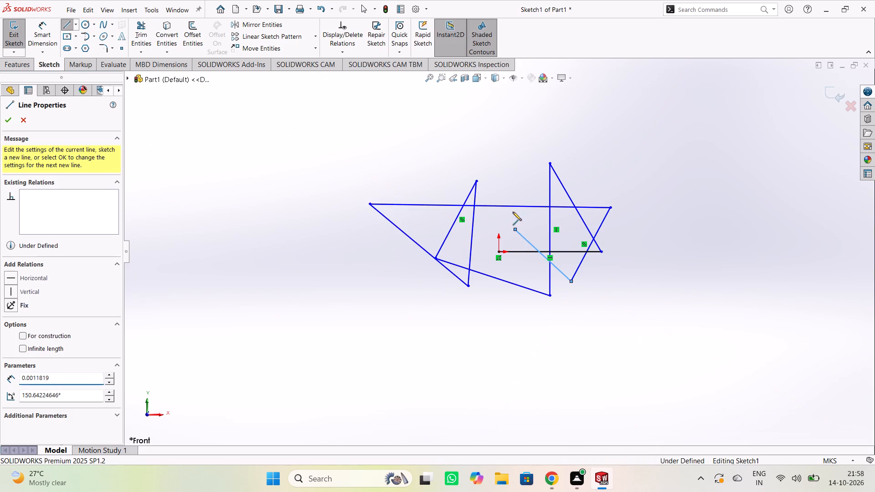
left_click(515, 185)
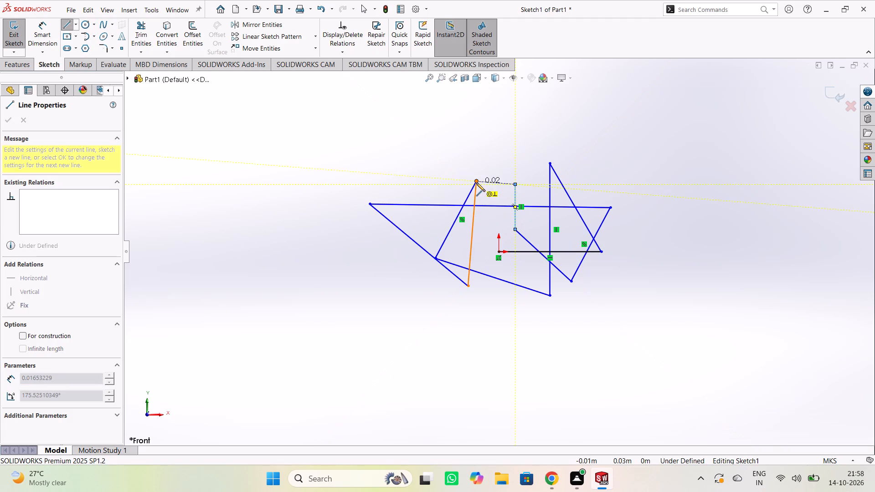
left_click(476, 183)
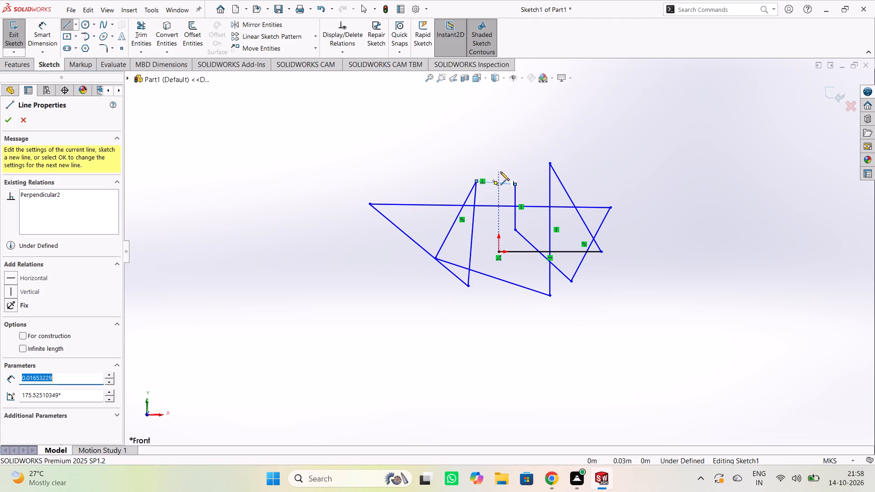
Sketch a closed, self-crossing eight-segment line loop over the zigzag's upper part, plus a short diagonal line beside it.
left_click(516, 151)
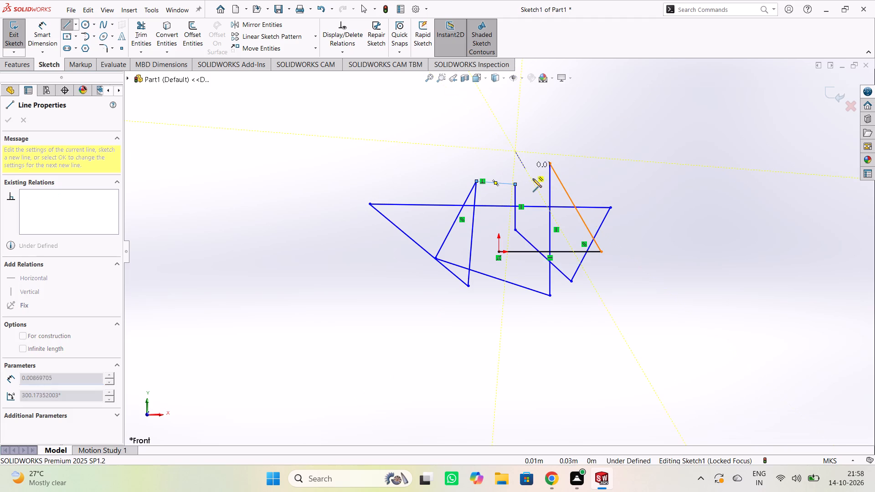
left_click(533, 180)
left_click(499, 173)
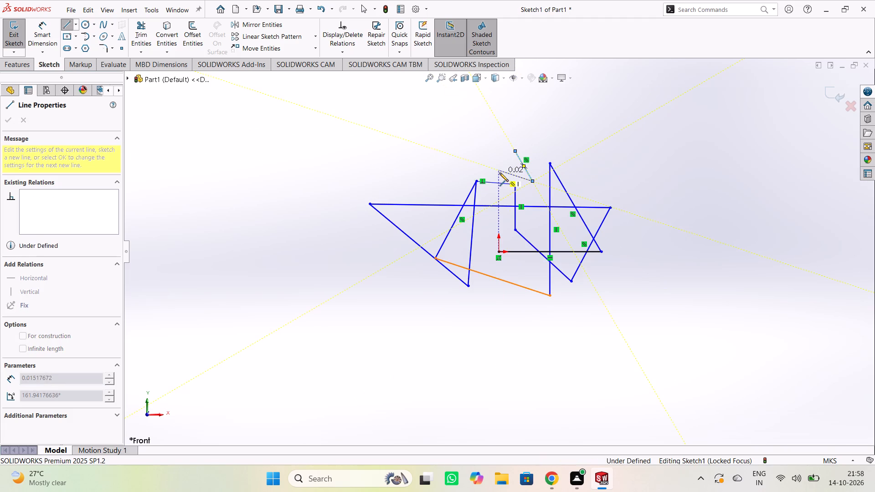
left_click(560, 154)
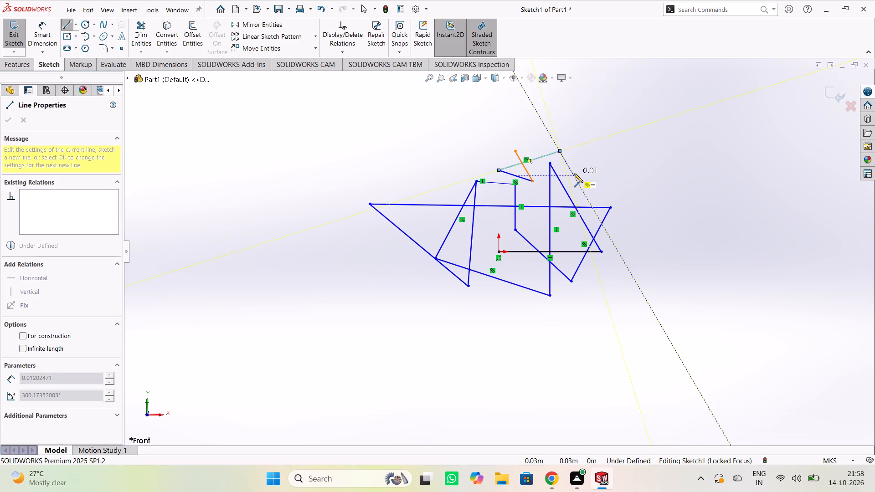
left_click(574, 174)
left_click(534, 198)
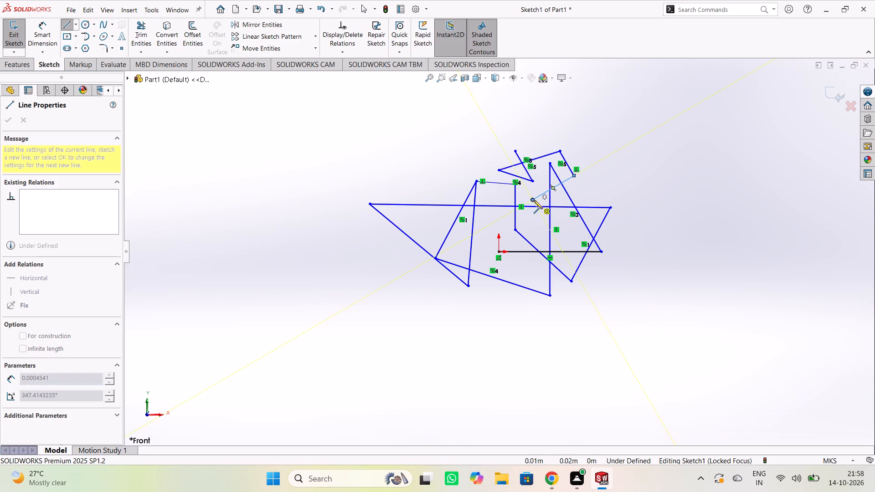
left_click(462, 154)
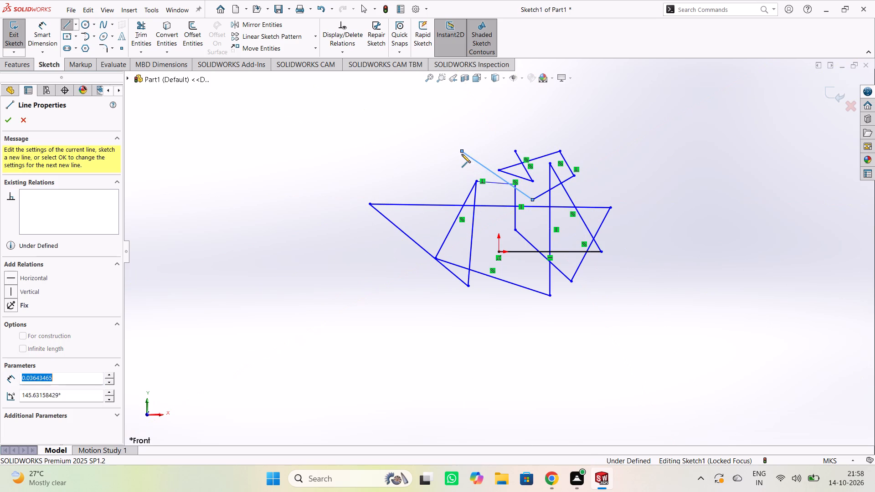
left_click(453, 191)
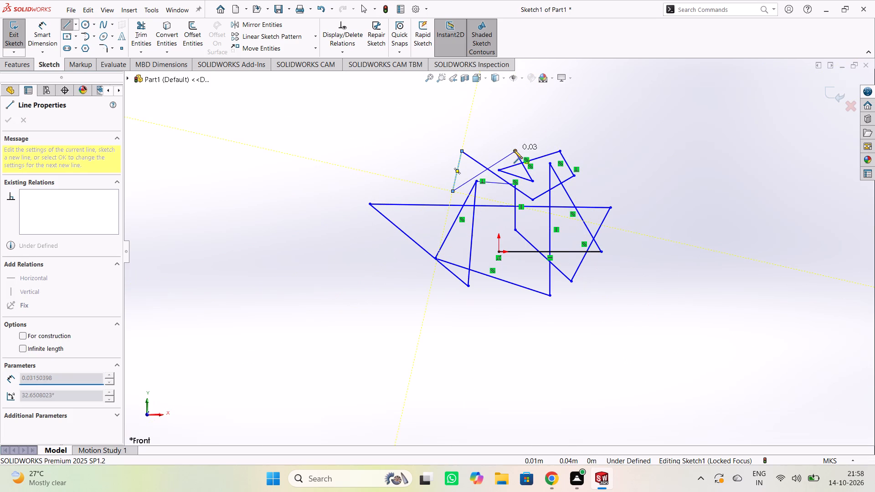
left_click(514, 150)
left_click(485, 146)
left_click(468, 167)
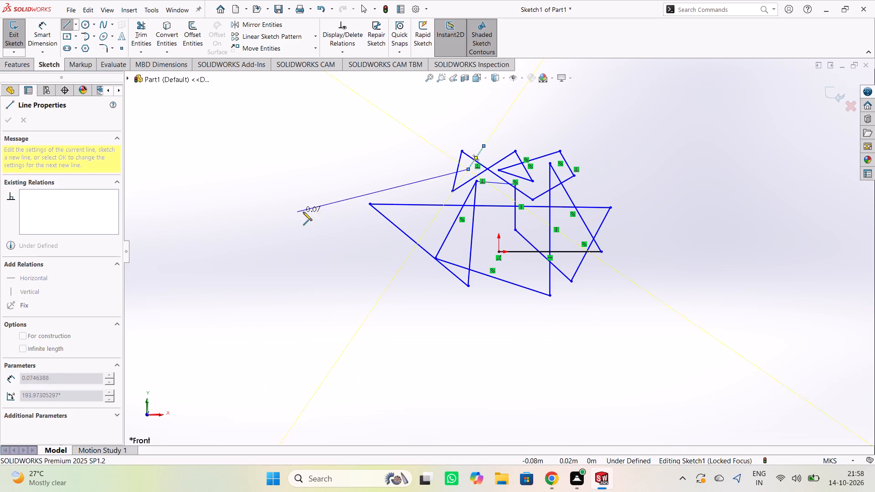
Orbit around the freehand line sketch to examine it from different angles.
middle_click_drag(482, 164, 301, 231)
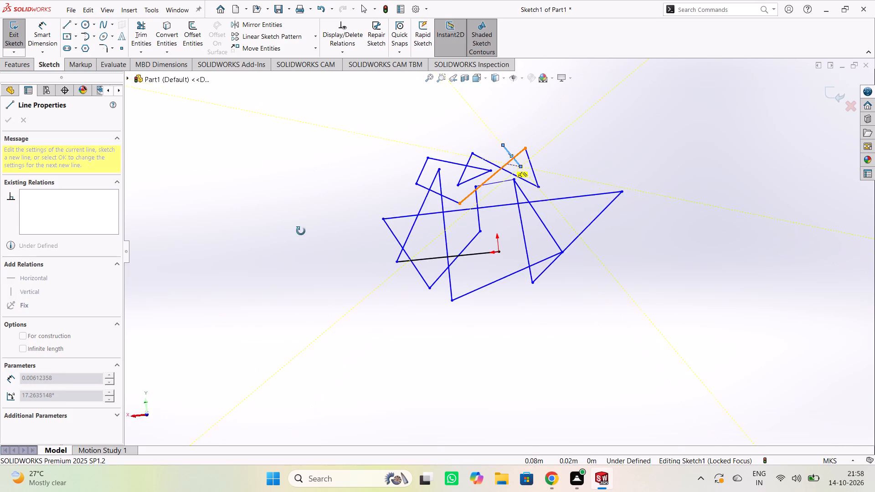
middle_click_drag(301, 231, 429, 395)
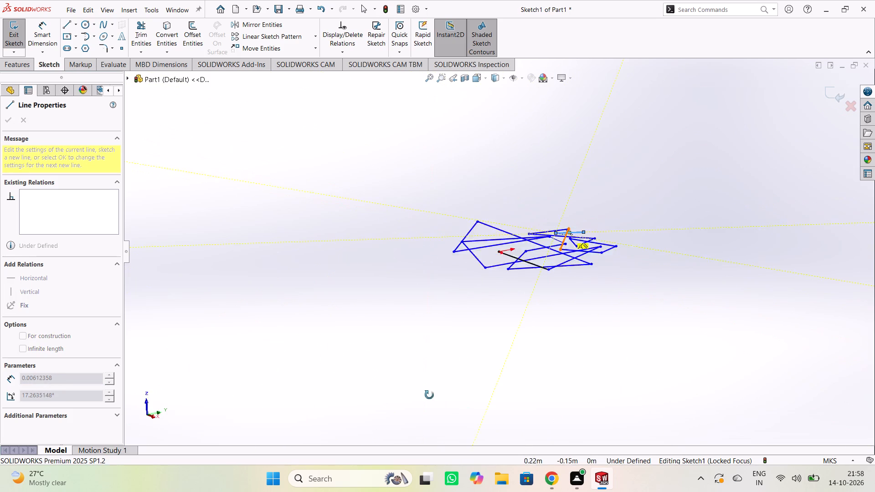
middle_click_drag(429, 395, 561, 354)
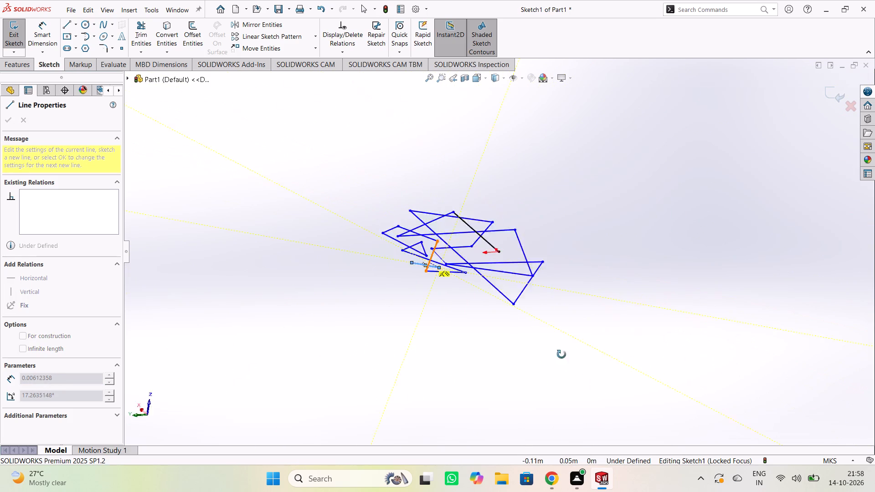
middle_click_drag(561, 354, 446, 336)
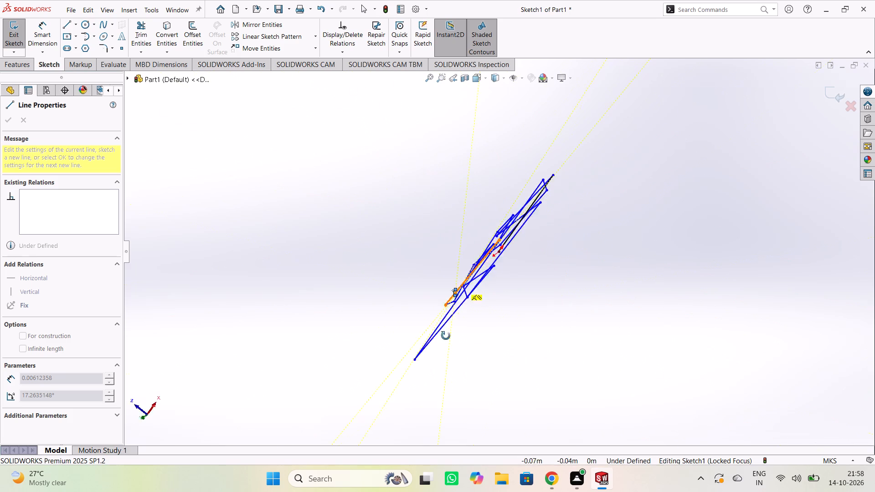
middle_click_drag(446, 336, 340, 232)
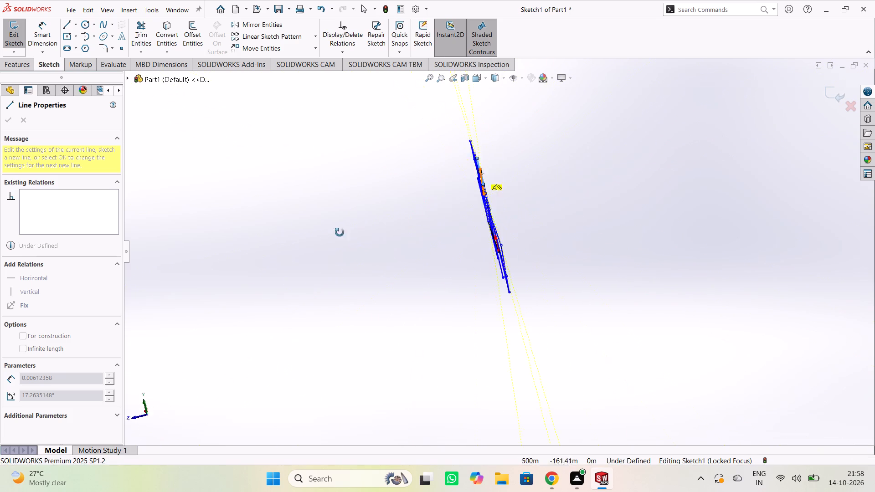
middle_click_drag(340, 232, 395, 210)
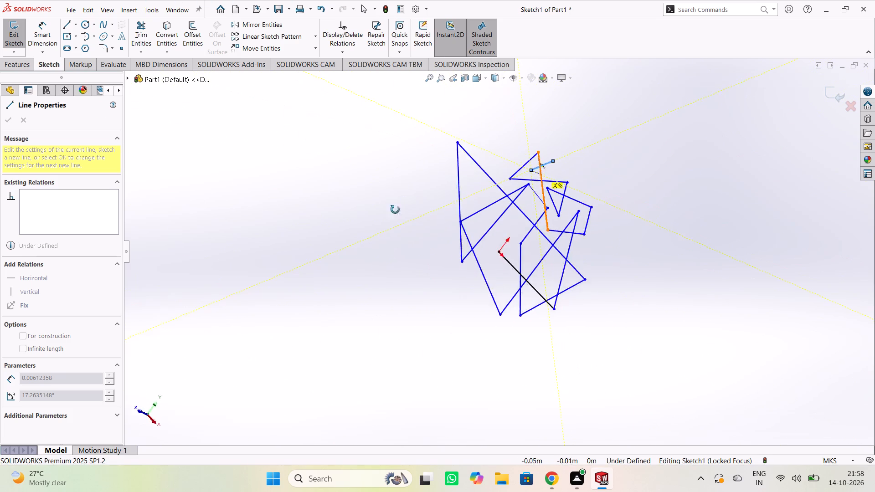
middle_click_drag(395, 210, 322, 163)
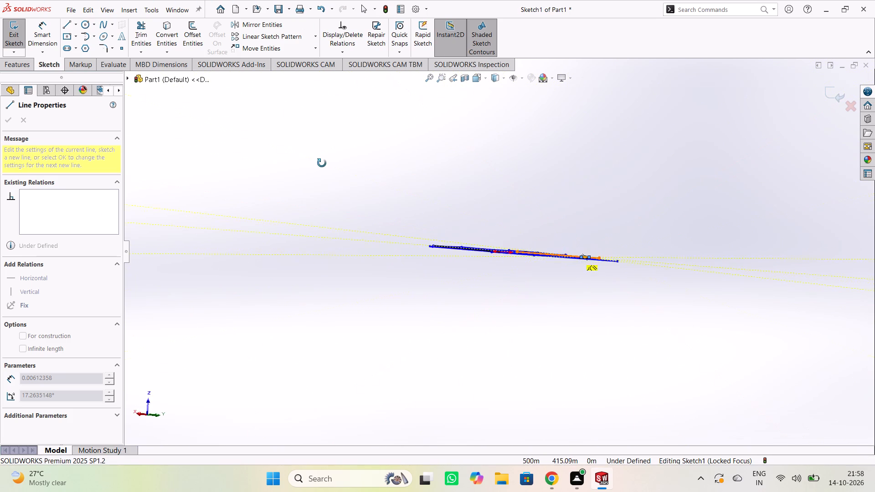
middle_click_drag(322, 163, 493, 200)
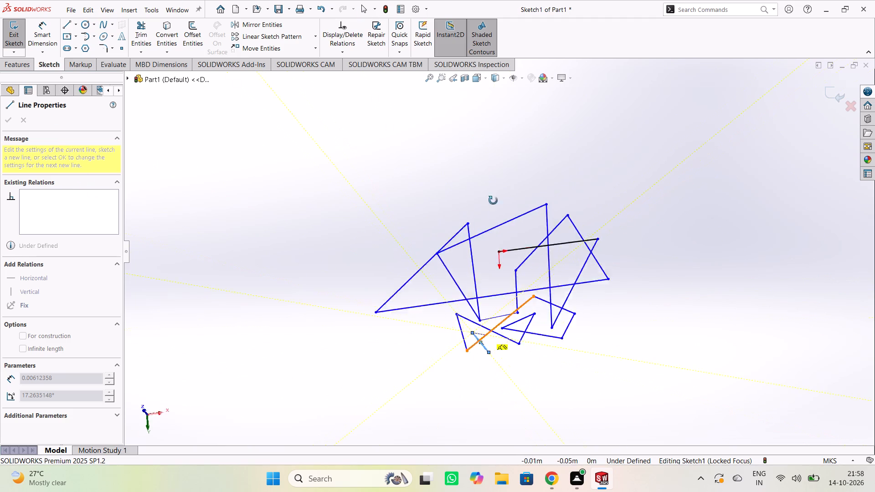
middle_click_drag(493, 200, 486, 364)
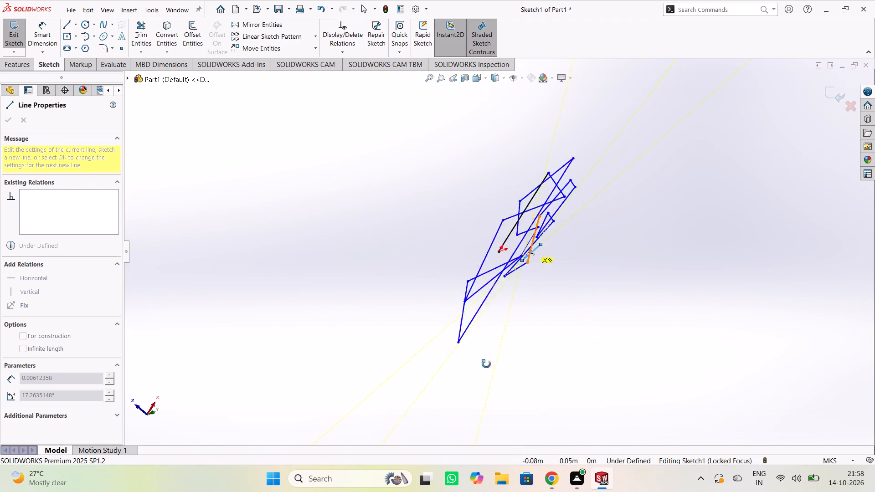
middle_click_drag(486, 364, 394, 282)
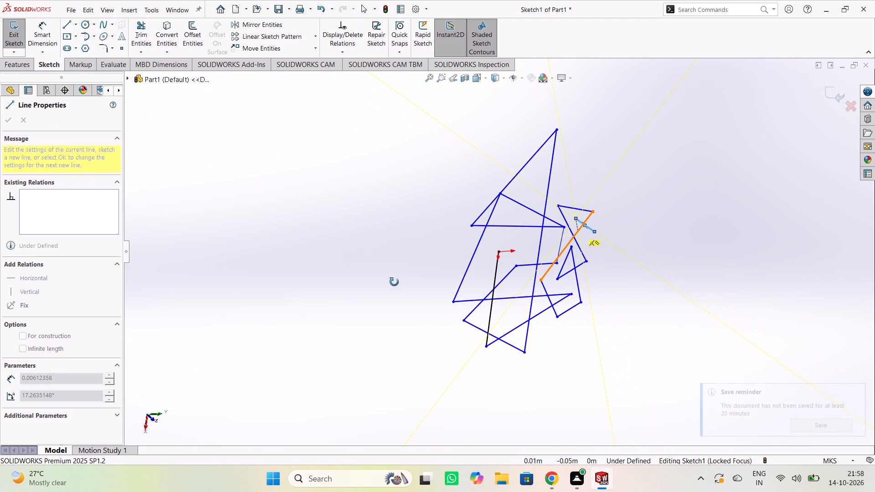
middle_click_drag(394, 282, 278, 43)
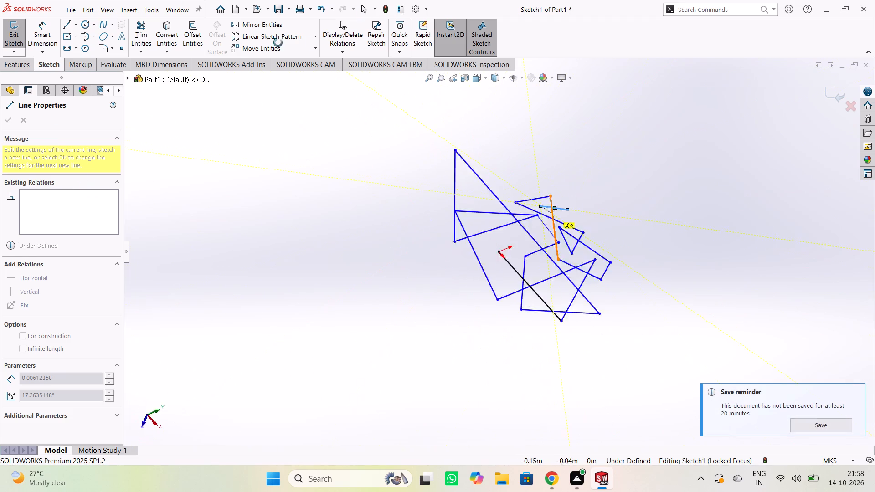
middle_click_drag(278, 43, 401, 426)
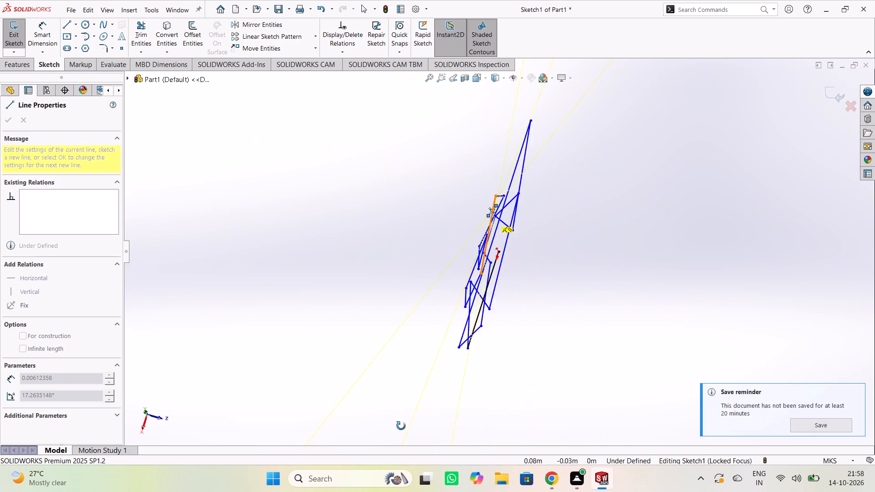
Orbit freely around the zigzag and loop line sketch to examine it edge-on, from behind and from oblique angles.
middle_click_drag(401, 426, 232, 231)
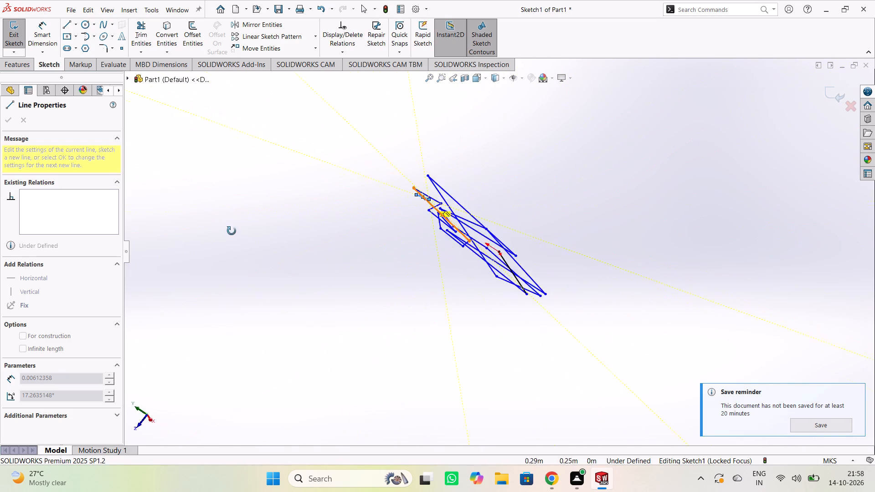
middle_click_drag(232, 231, 165, 235)
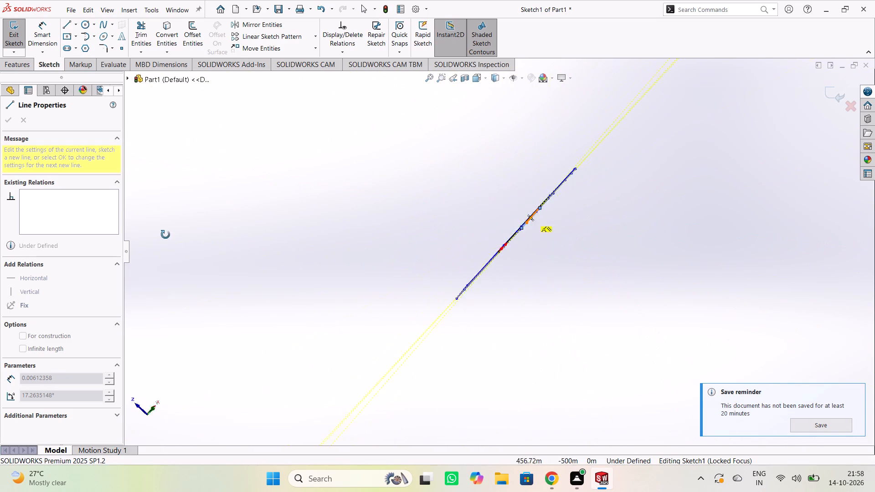
middle_click_drag(165, 235, 691, 253)
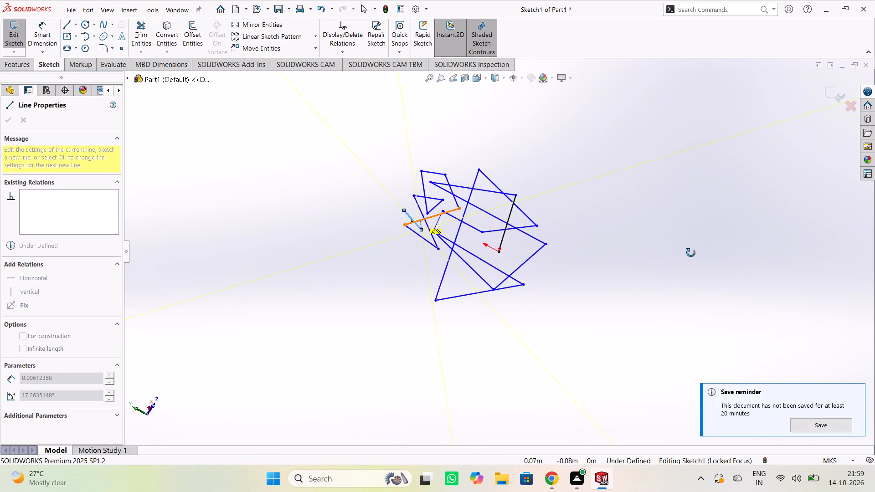
middle_click_drag(691, 253, 291, 286)
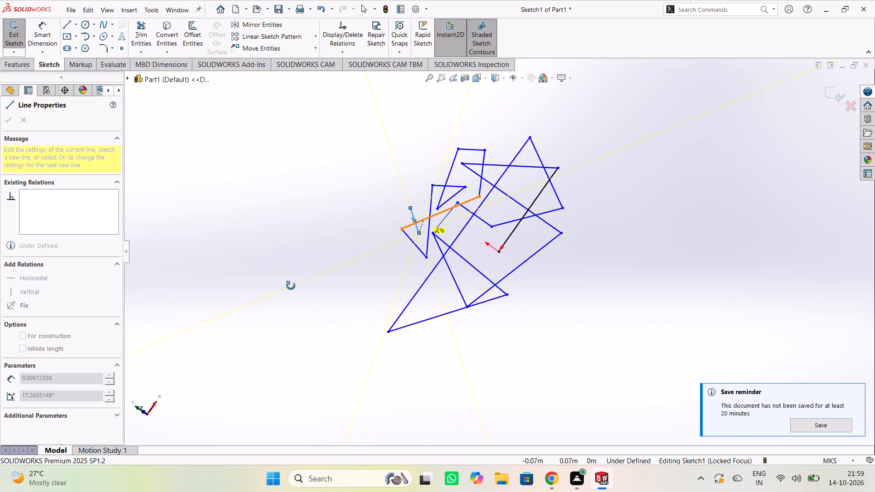
middle_click_drag(291, 286, 365, 284)
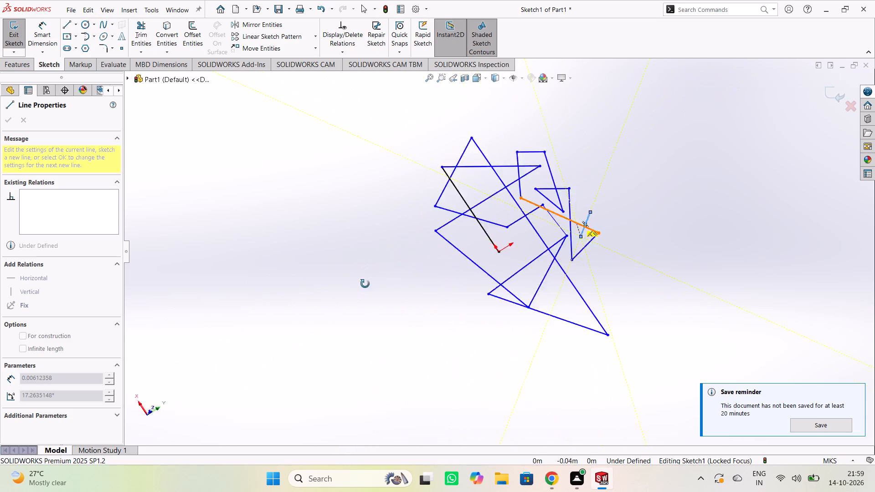
middle_click_drag(365, 284, 695, 312)
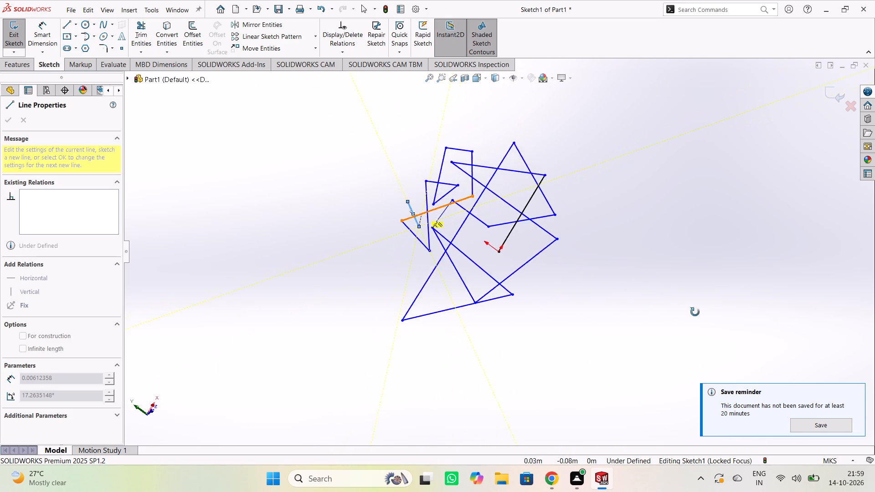
middle_click_drag(695, 312, 286, 285)
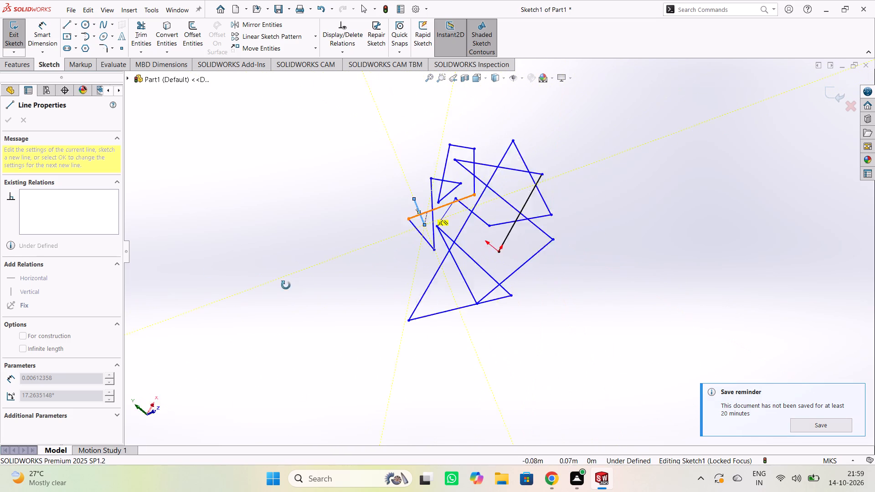
middle_click_drag(286, 285, 511, 280)
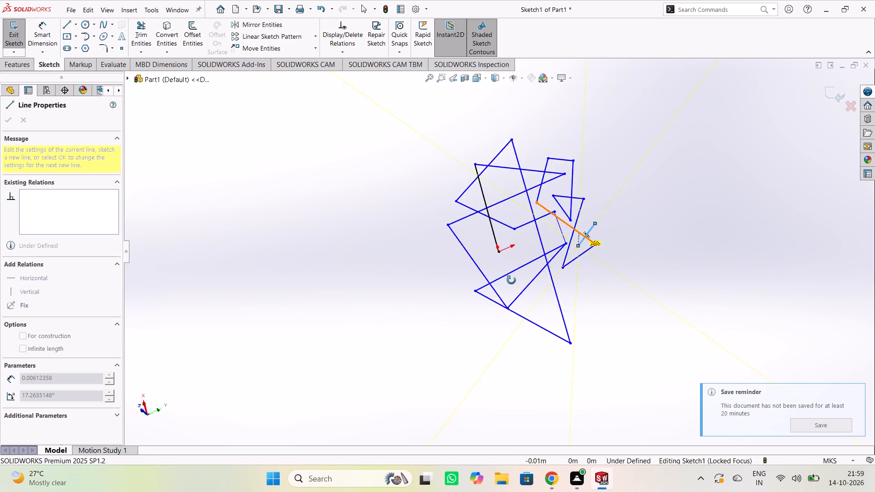
middle_click_drag(511, 280, 697, 278)
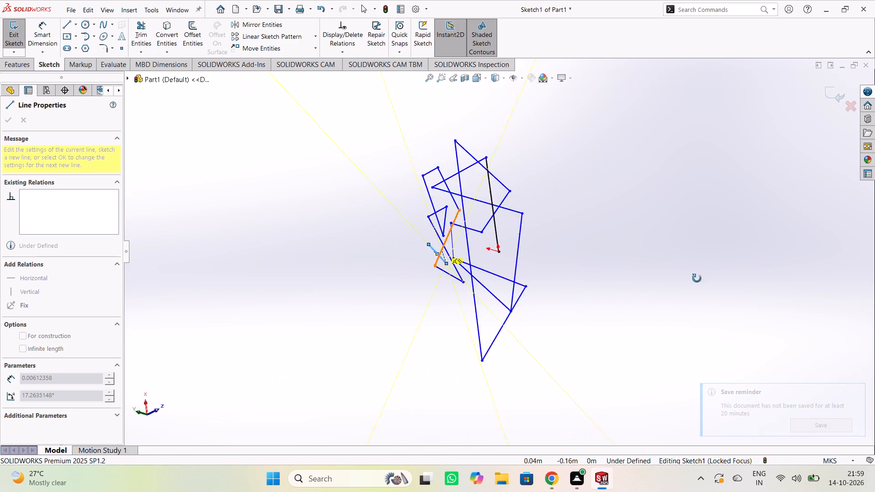
middle_click_drag(697, 278, 665, 278)
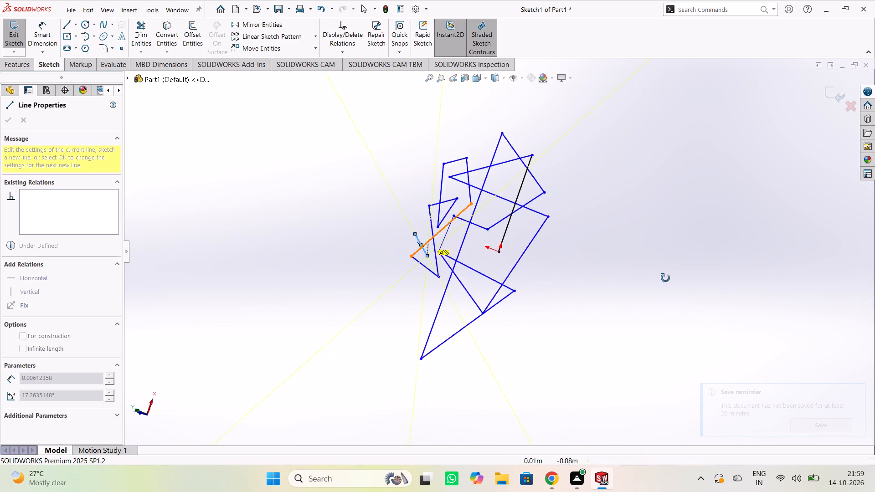
middle_click_drag(665, 278, 638, 293)
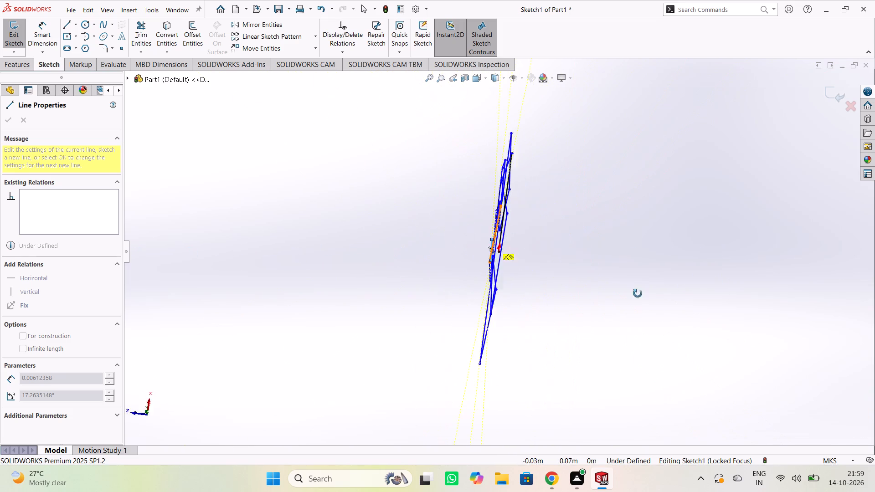
middle_click_drag(638, 293, 765, 279)
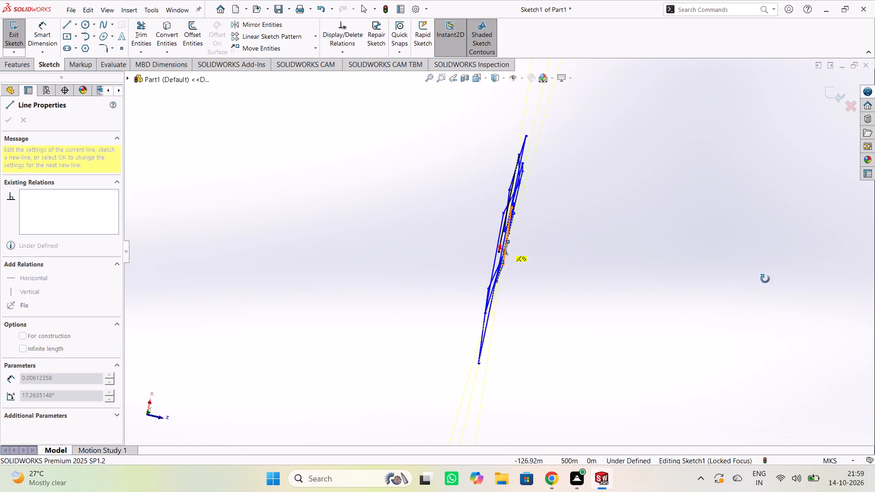
middle_click_drag(765, 279, 646, 266)
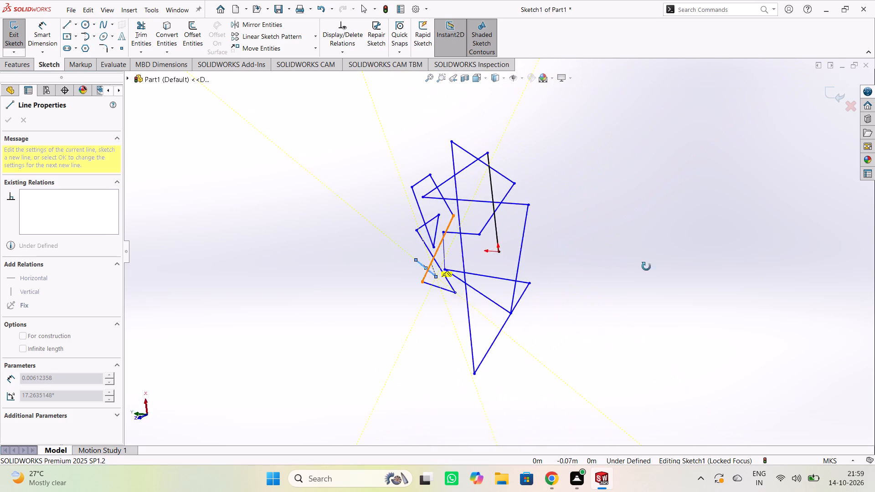
middle_click_drag(646, 266, 450, 176)
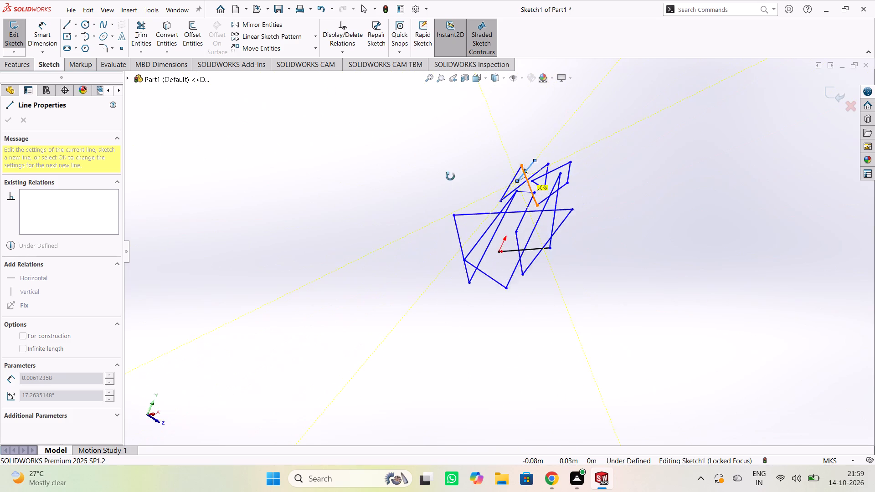
middle_click_drag(450, 176, 257, 310)
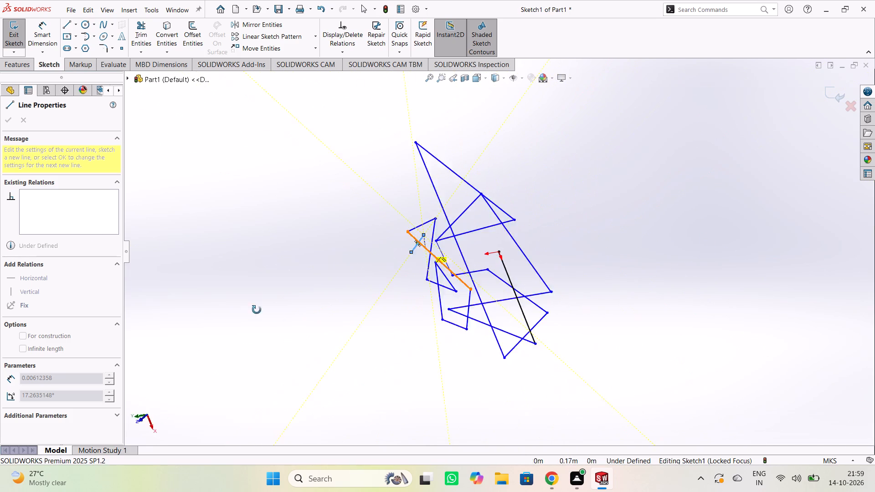
middle_click_drag(257, 310, 498, 320)
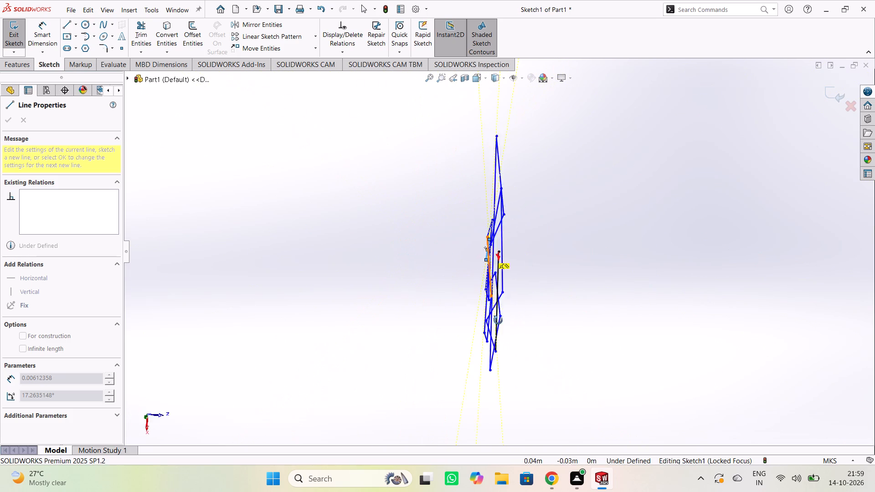
middle_click_drag(498, 320, 499, 299)
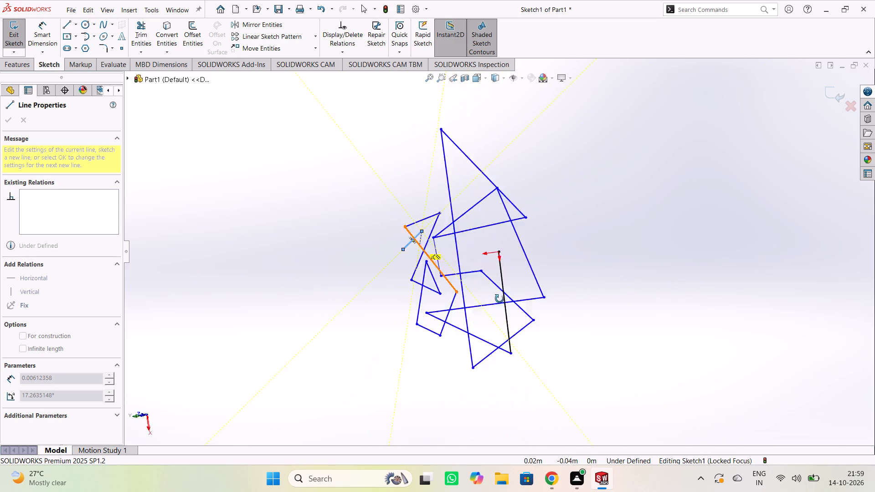
middle_click_drag(499, 299, 533, 332)
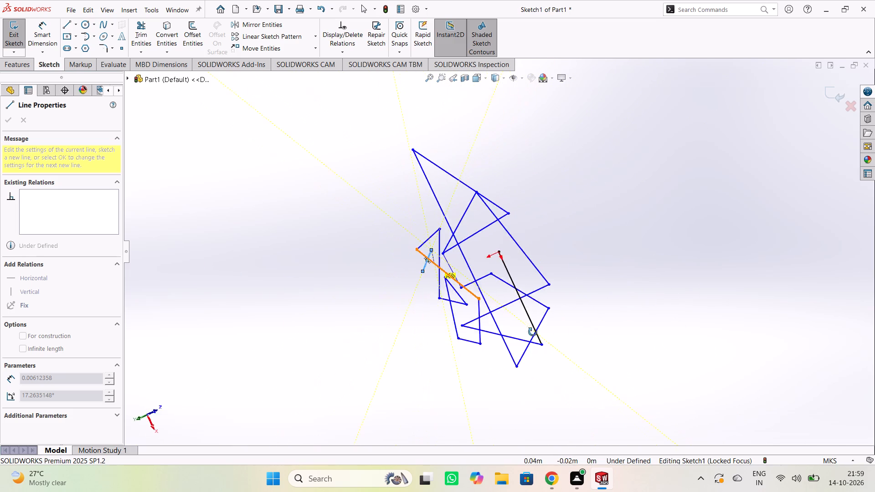
middle_click_drag(533, 332, 827, 295)
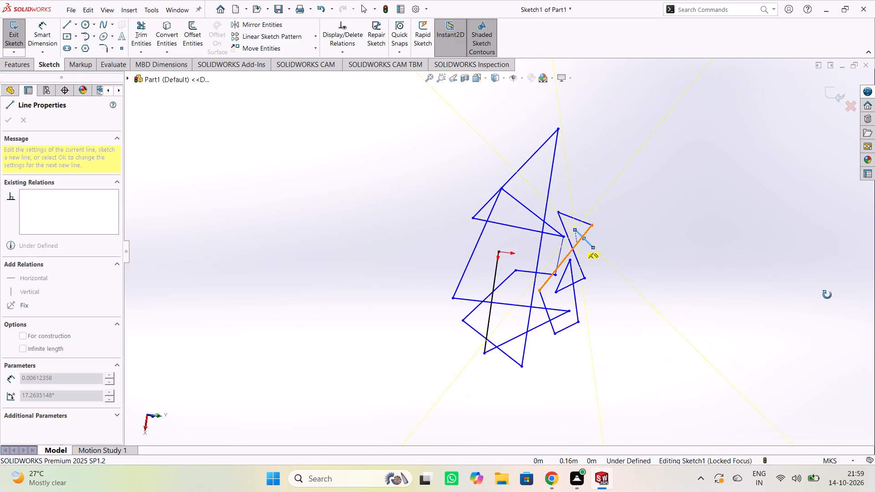
middle_click_drag(827, 295, 380, 231)
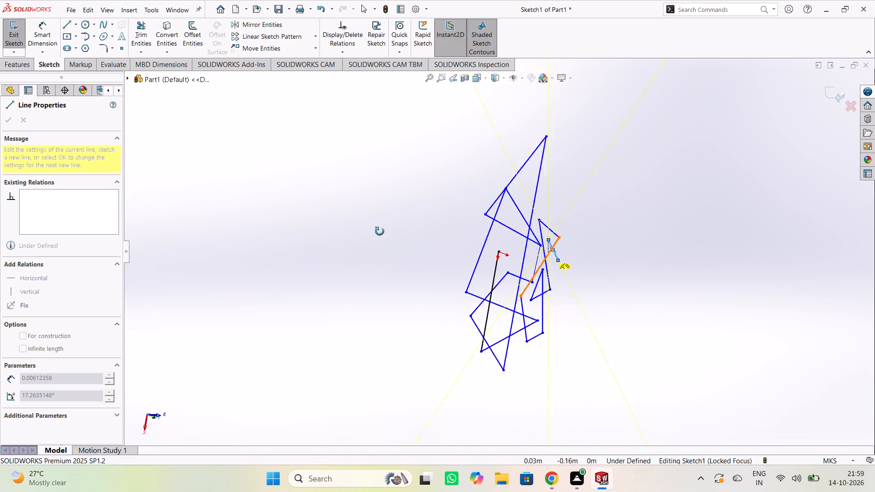
middle_click_drag(380, 231, 772, 226)
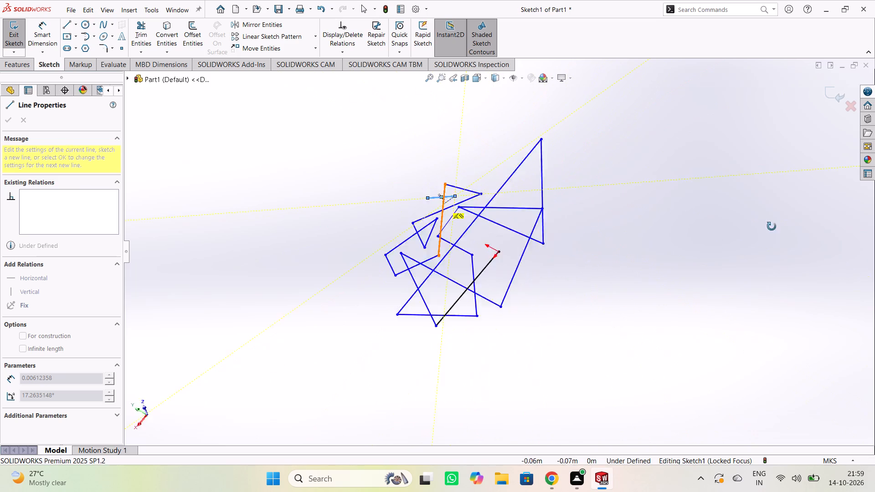
middle_click_drag(772, 226, 712, 241)
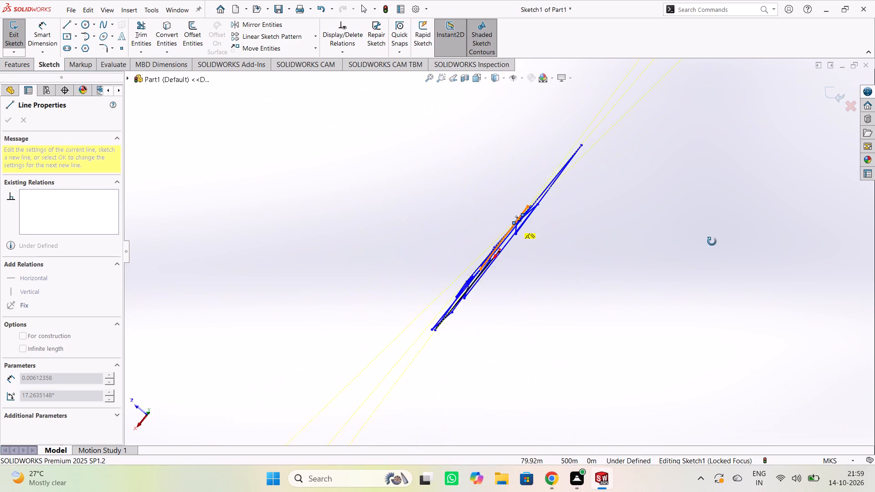
middle_click_drag(712, 241, 651, 265)
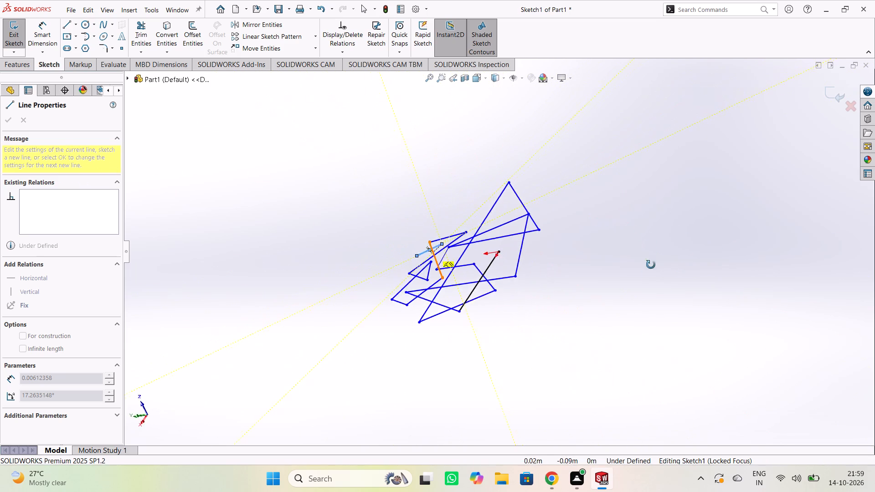
middle_click_drag(651, 265, 242, 295)
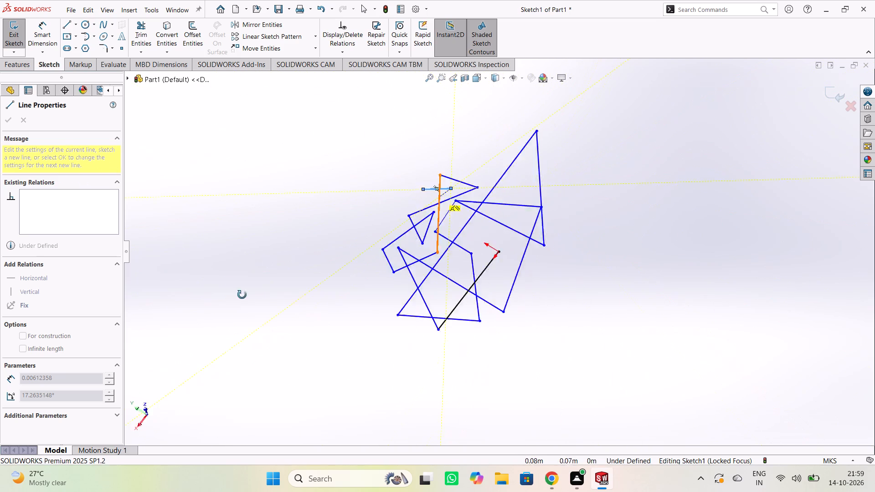
middle_click_drag(242, 295, 149, 150)
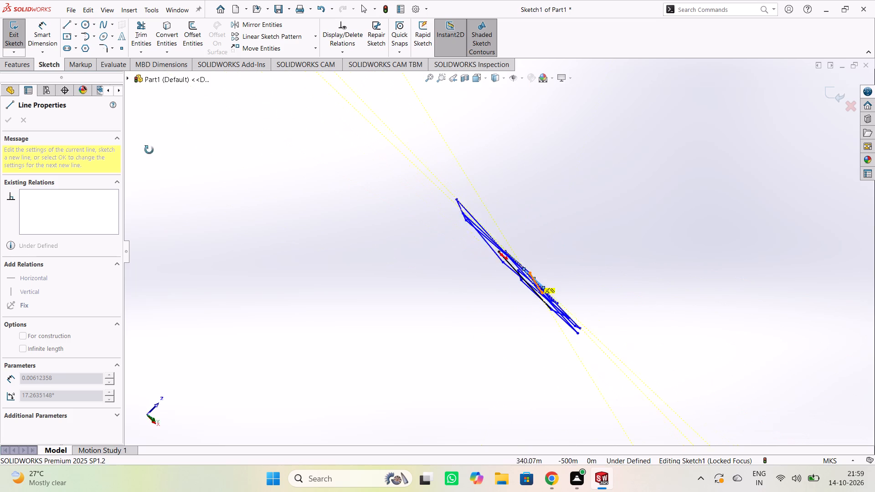
middle_click_drag(149, 150, 145, 297)
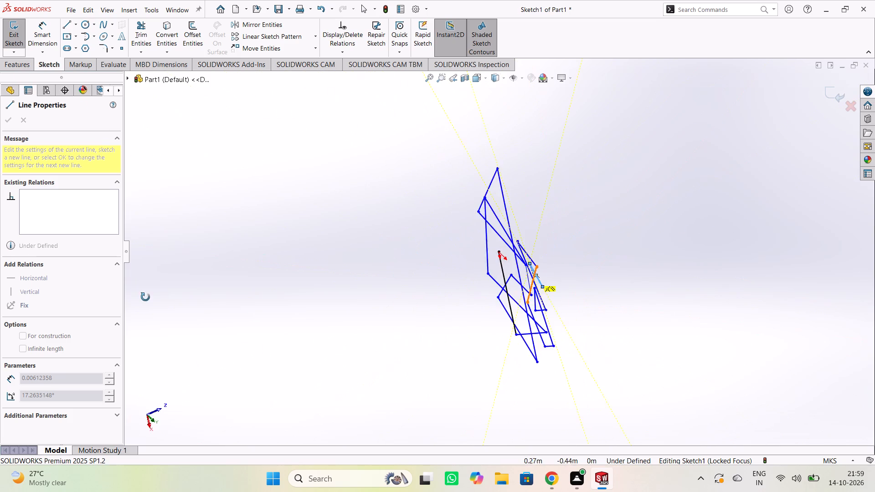
middle_click_drag(145, 297, 383, 289)
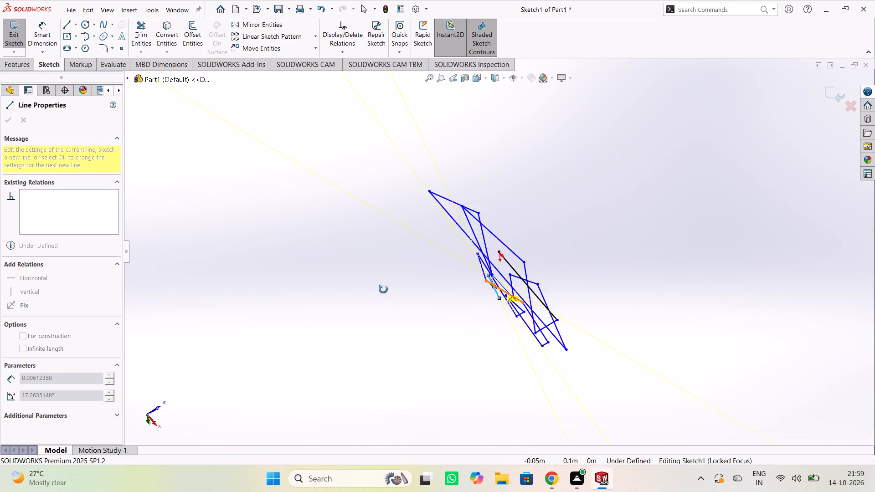
middle_click_drag(383, 289, 874, 347)
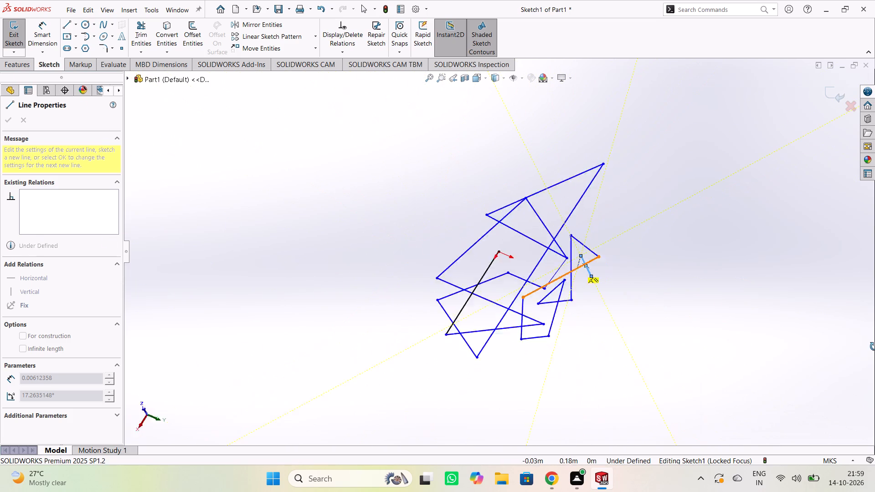
middle_click_drag(874, 347, 677, 203)
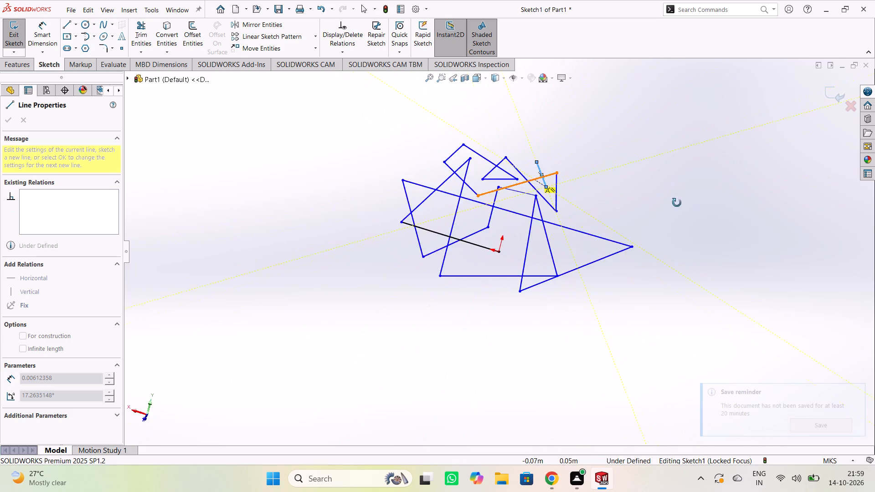
middle_click_drag(677, 203, 593, 294)
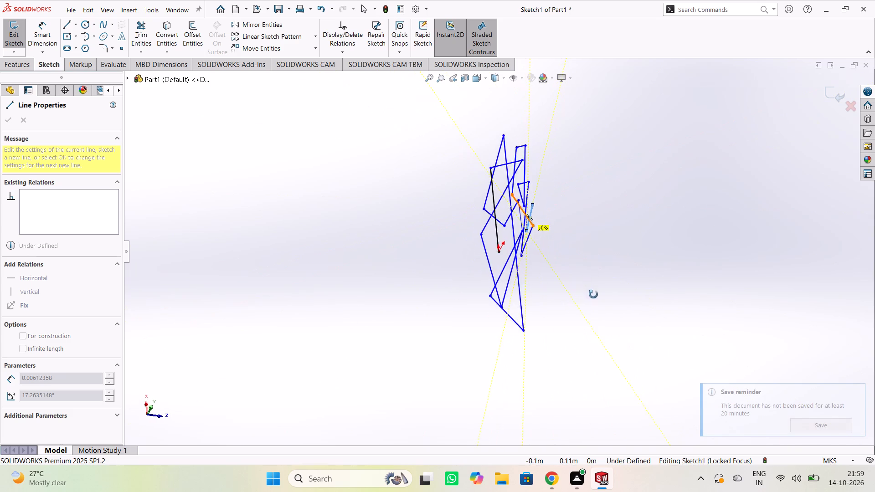
middle_click_drag(593, 294, 729, 258)
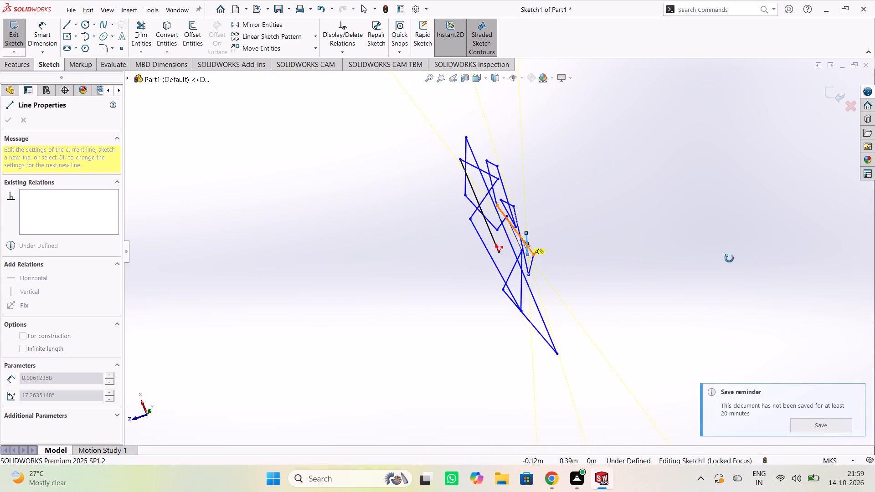
middle_click_drag(729, 258, 580, 211)
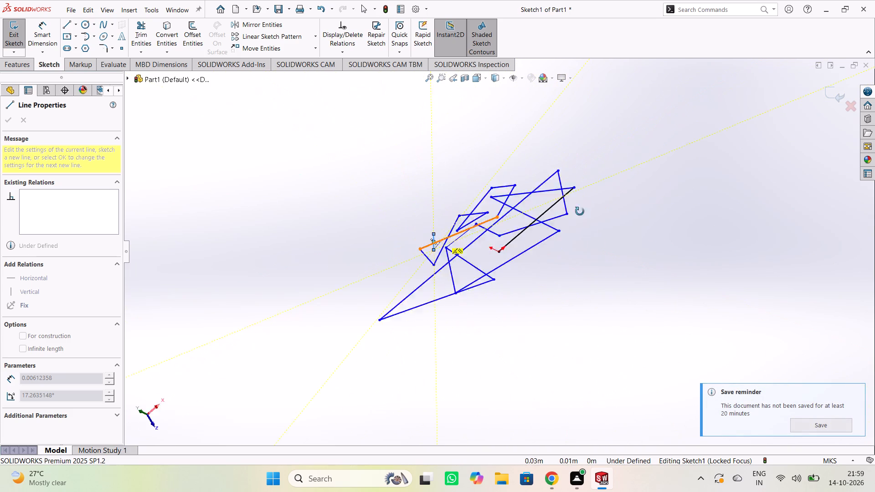
middle_click_drag(580, 211, 484, 229)
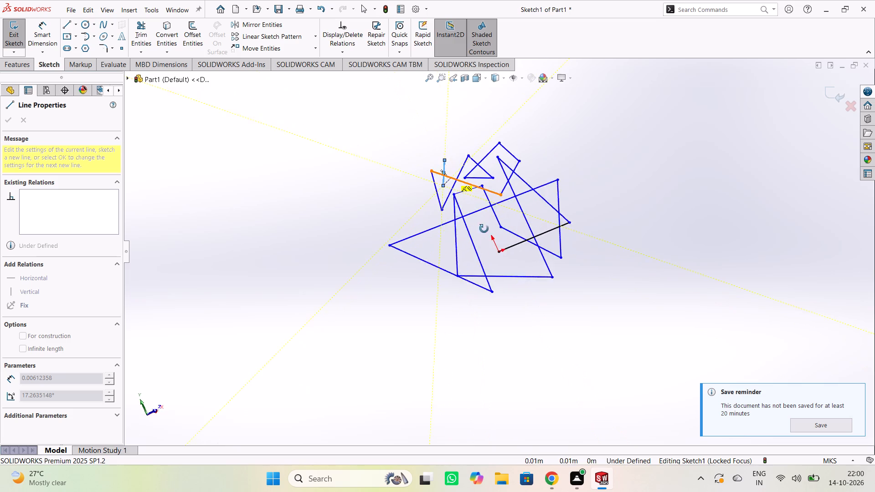
middle_click_drag(484, 229, 640, 220)
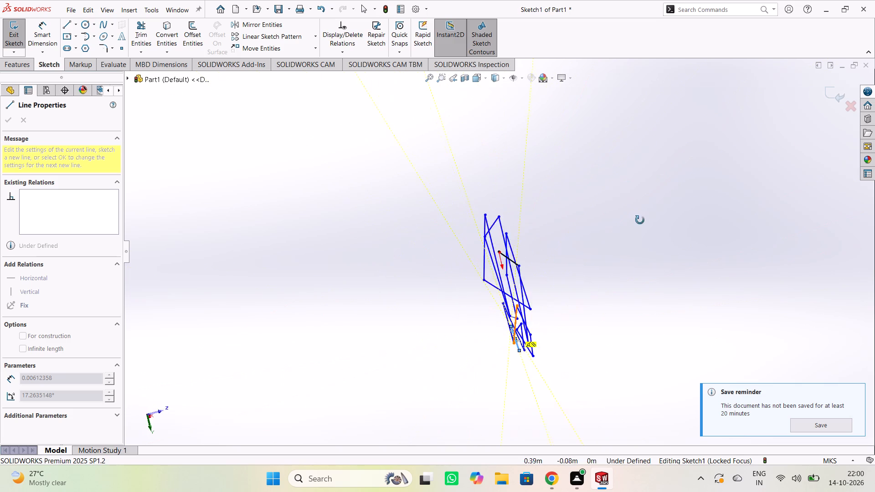
middle_click_drag(640, 220, 427, 223)
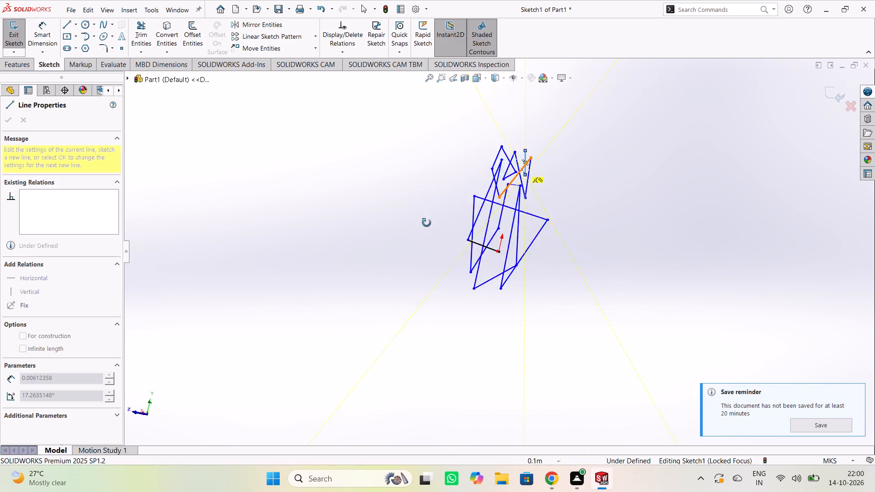
Orbit around the zigzag and loop line sketch to examine it edge-on, from behind and from oblique angles.
middle_click_drag(427, 223, 173, 200)
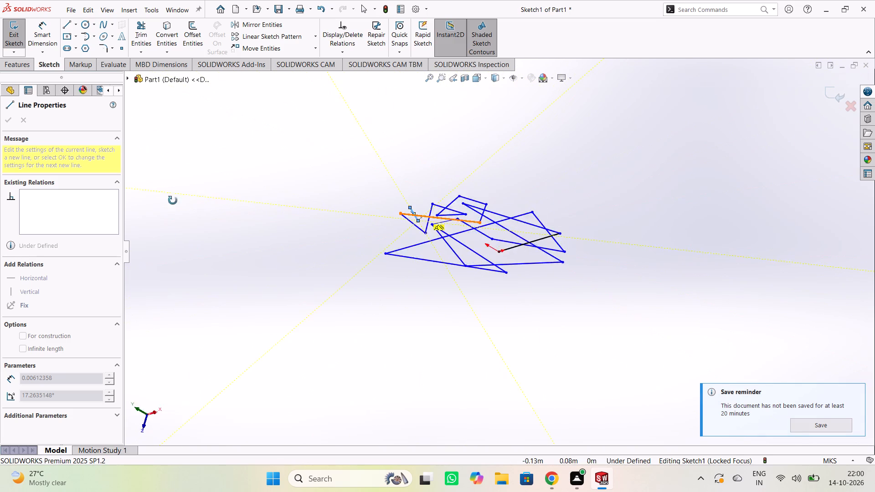
middle_click_drag(173, 200, 441, 154)
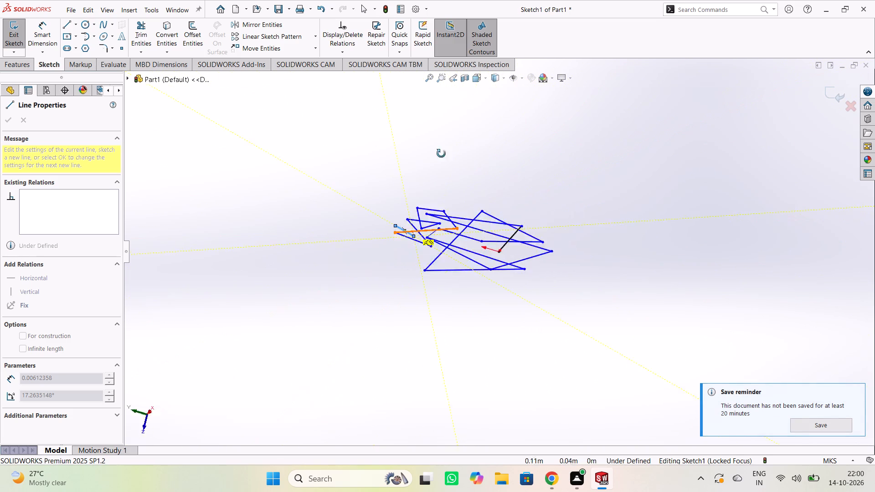
middle_click_drag(441, 154, 543, 94)
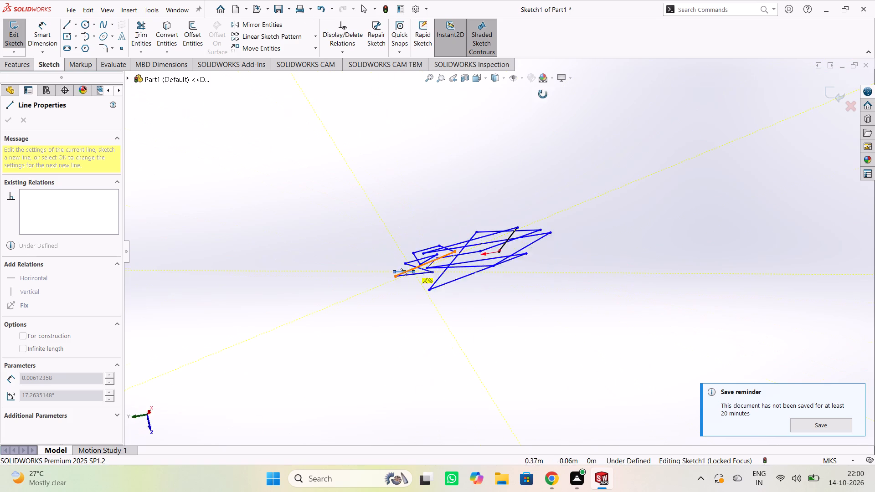
middle_click_drag(543, 94, 468, 74)
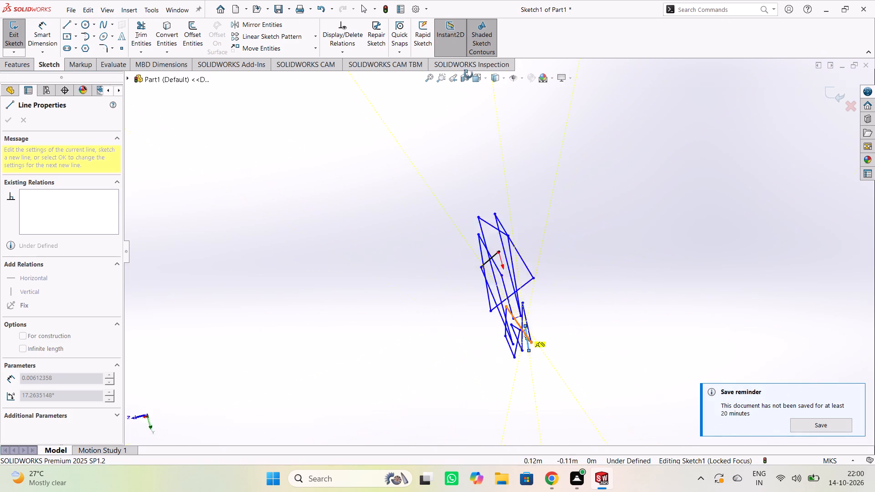
middle_click_drag(468, 74, 505, 223)
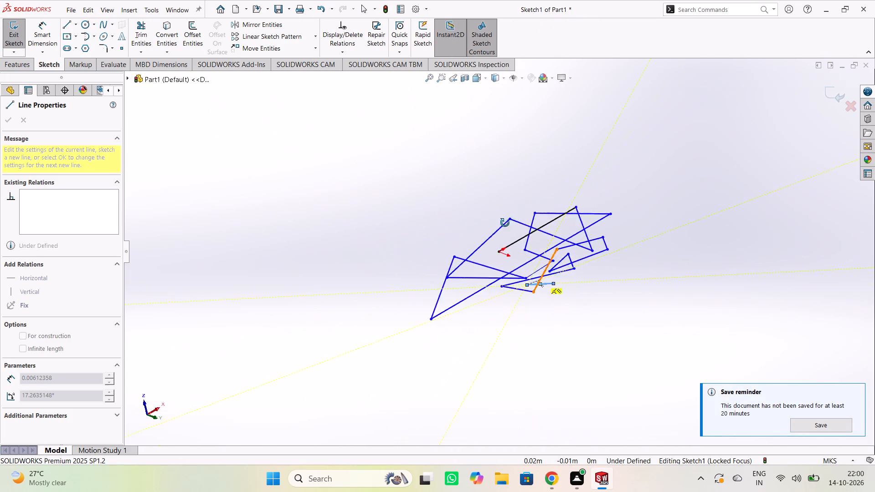
middle_click_drag(505, 223, 622, 271)
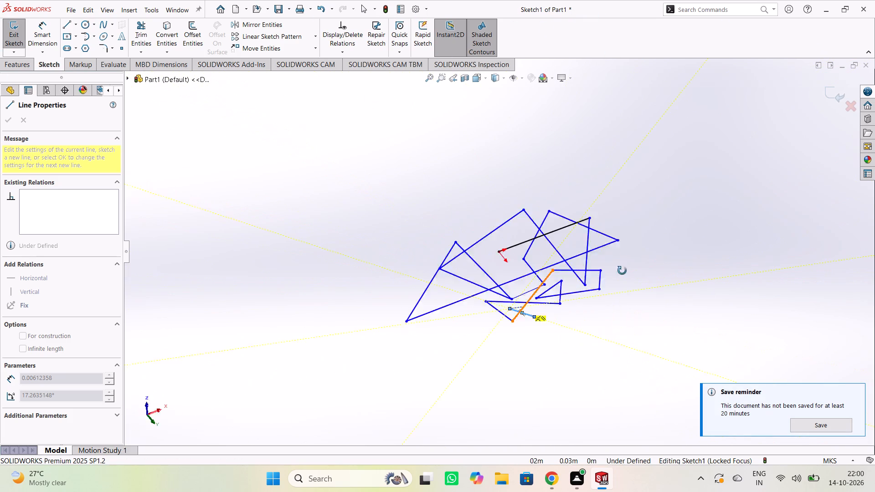
middle_click_drag(622, 271, 795, 244)
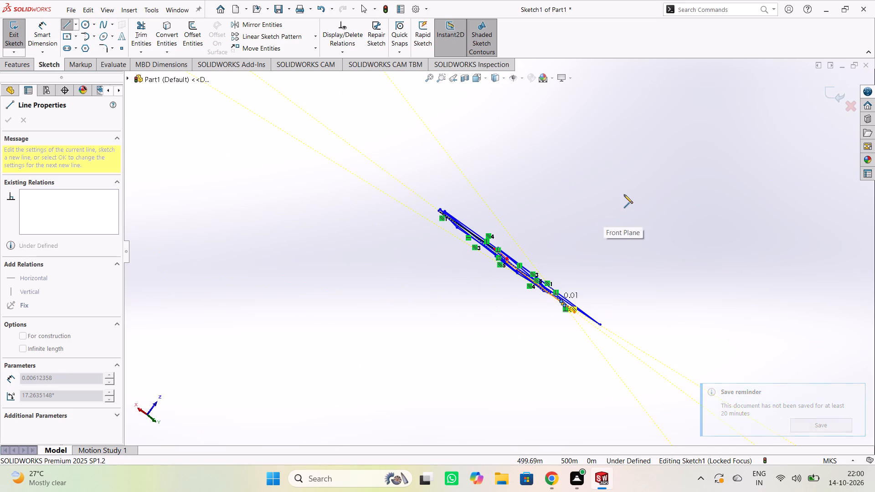
middle_click_drag(594, 190, 381, 209)
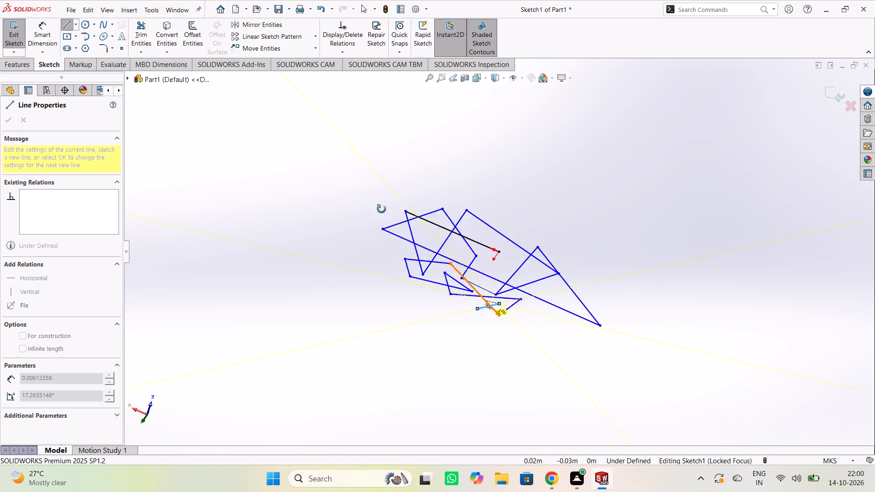
middle_click_drag(381, 209, 1, 99)
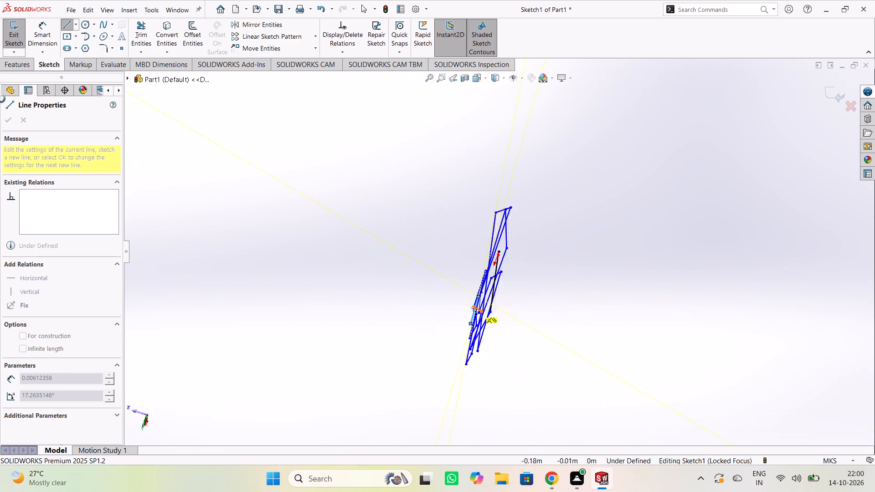
middle_click_drag(1, 99, 479, 39)
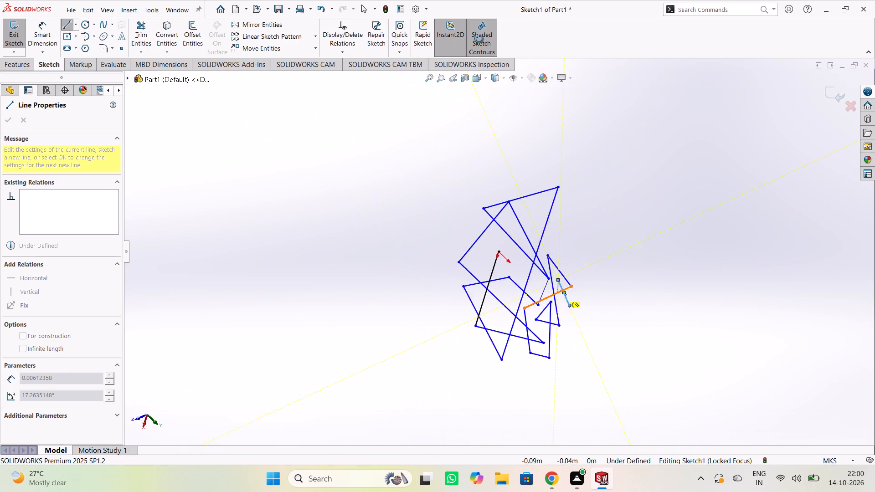
middle_click_drag(479, 39, 697, 266)
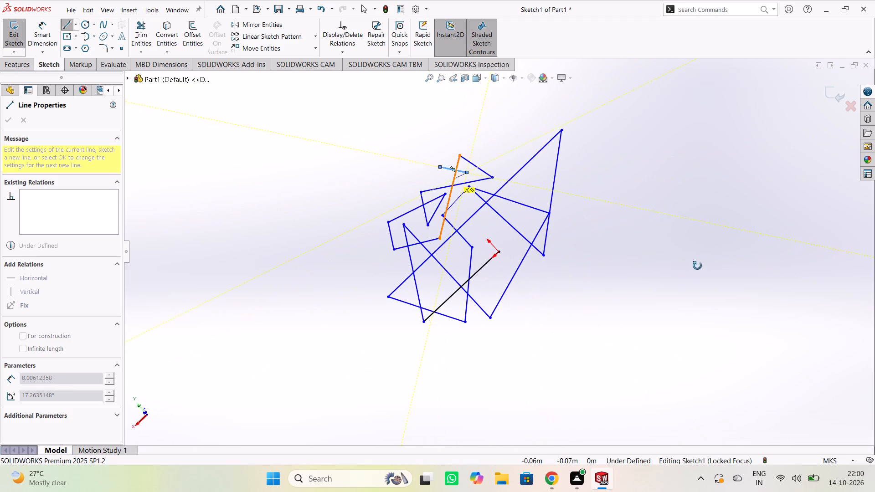
middle_click_drag(697, 266, 700, 266)
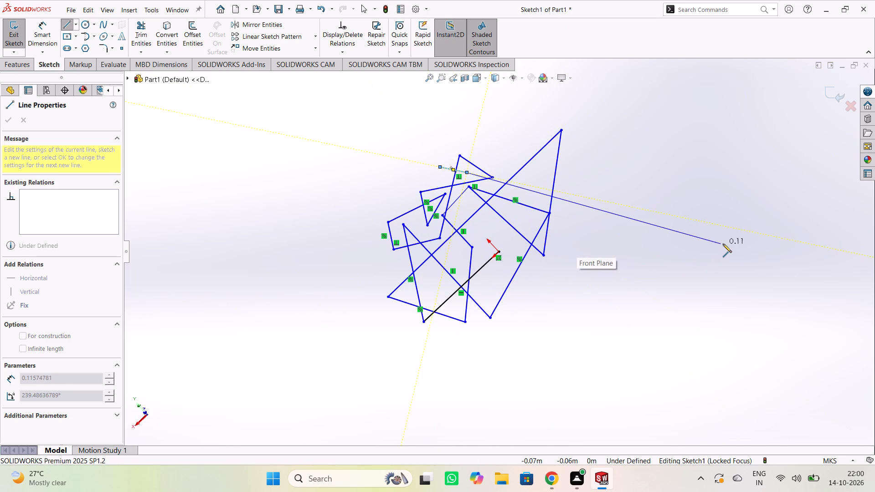
Undo the most recent loop segments and delete all remaining lines, leaving the sketch empty.
key("ctrl+z")
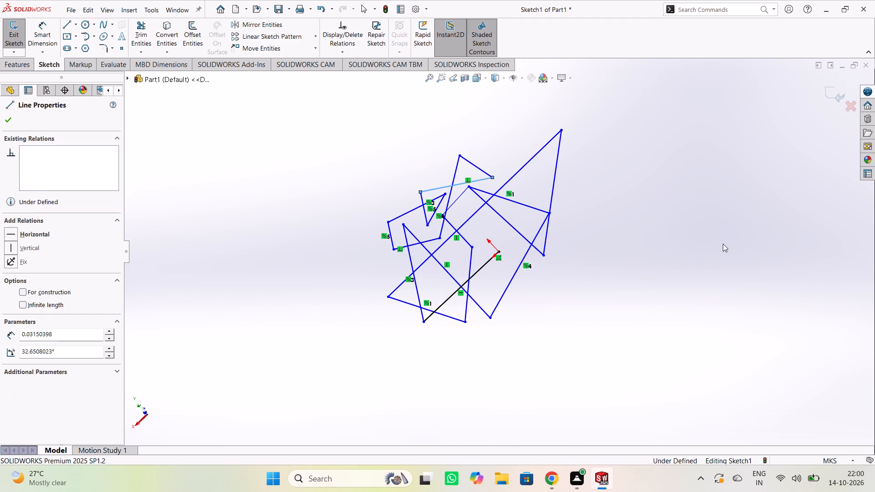
key("ctrl+z")
key("ctrl+z")
key("ctrl+z")
key("ctrl+z")
key("ctrl+z")
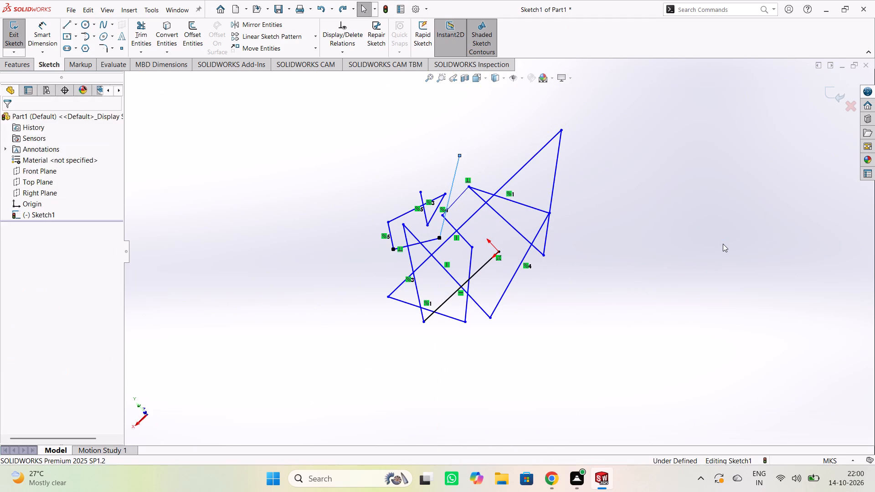
key("ctrl+z")
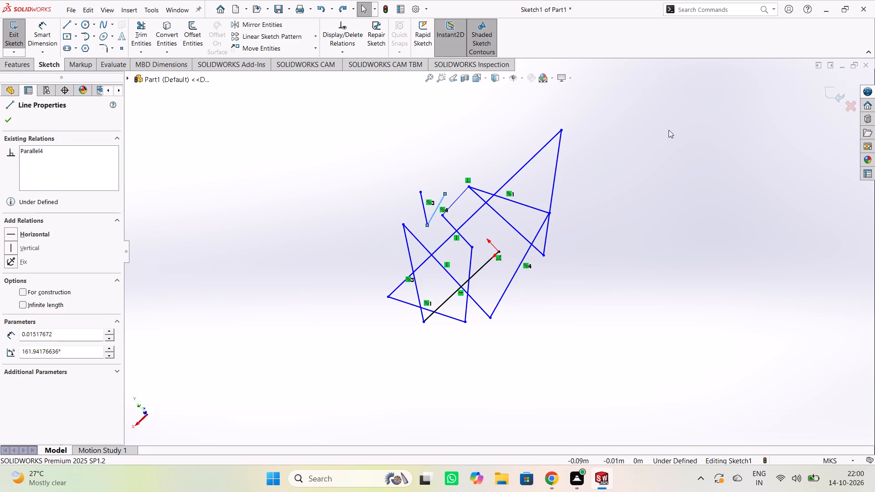
left_click_drag(690, 130, 299, 374)
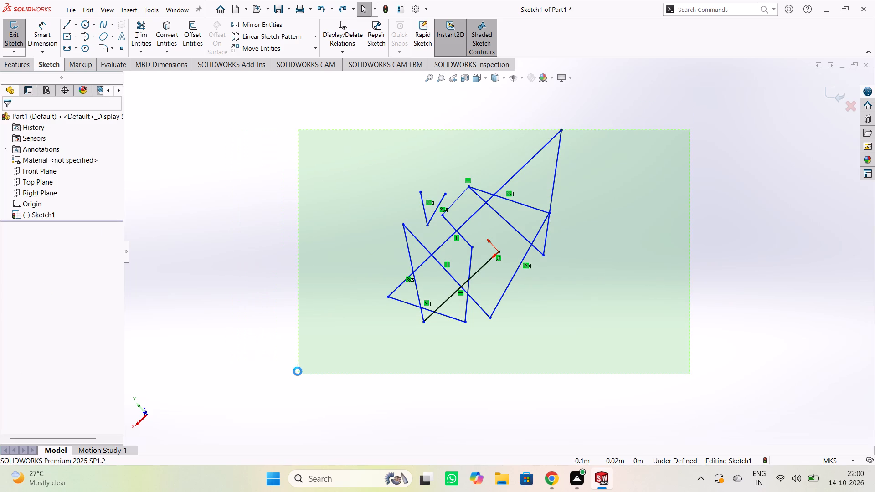
key("Delete")
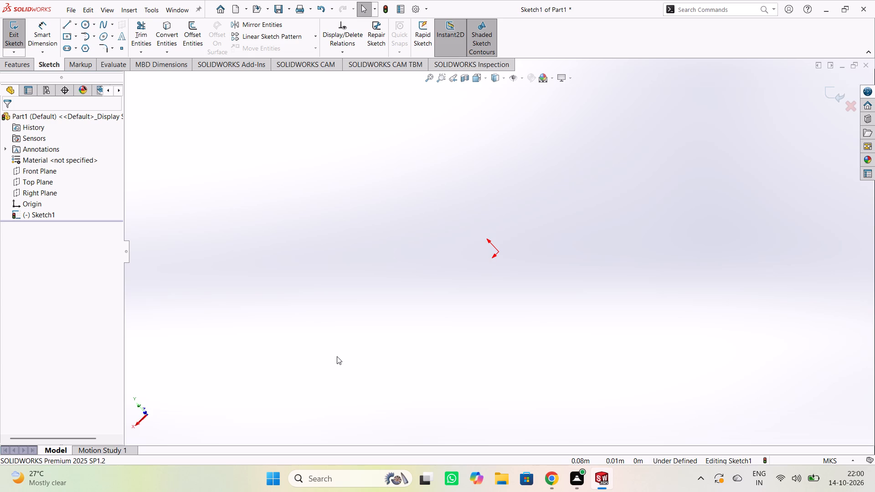
In the Front view, sketch a circle centred on the origin with a radius of about 0.03 m.
key("ctrl+1")
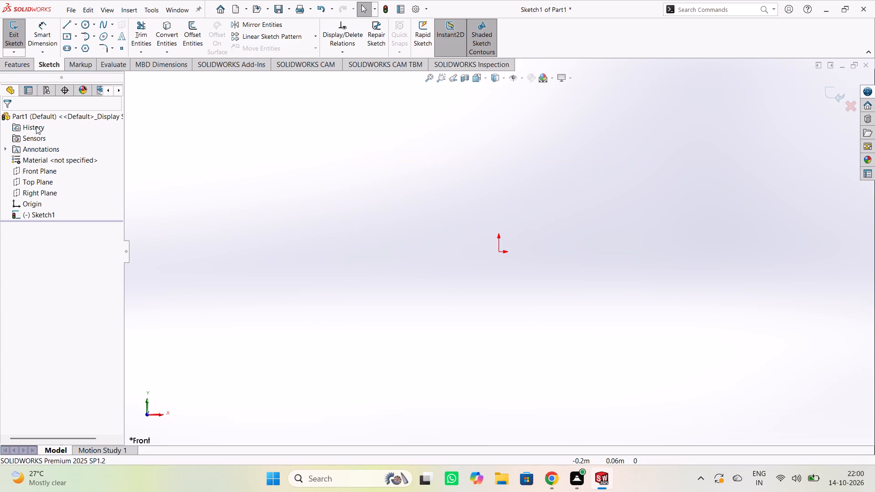
left_click(87, 24)
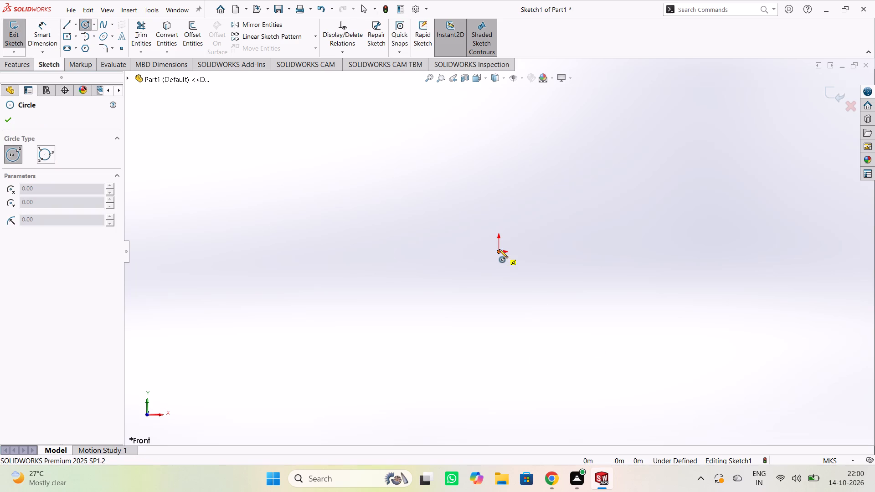
left_click(497, 251)
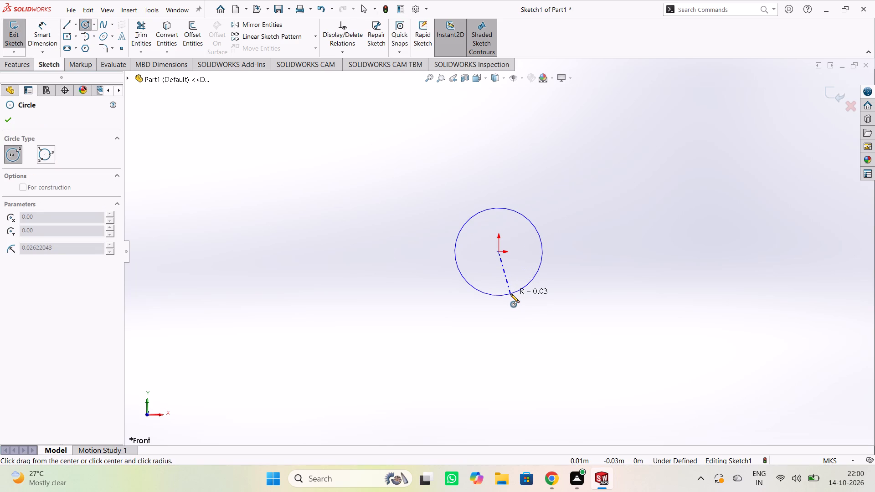
left_click(518, 299)
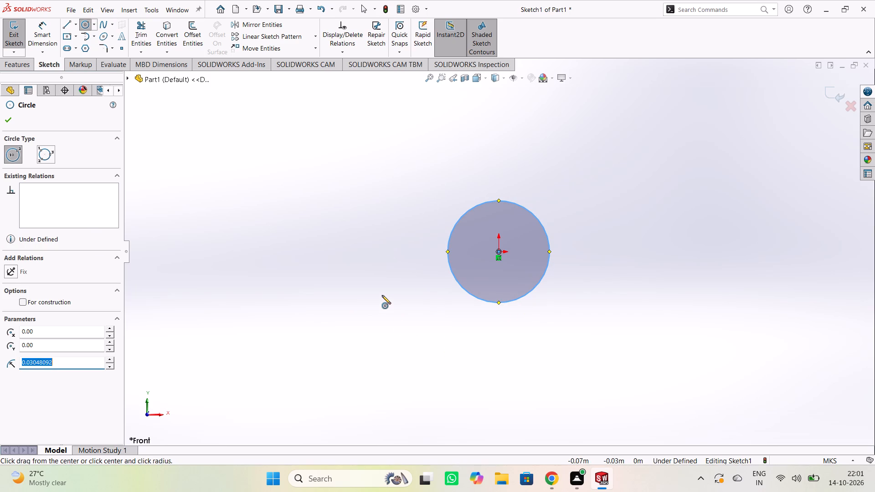
key("Escape")
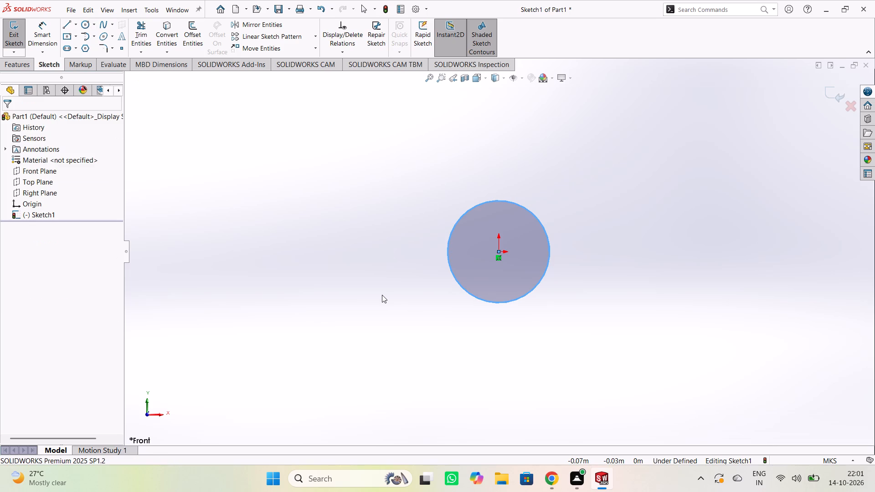
Dimension the circle with a diameter of 36 m using Smart Dimension.
right_click(181, 156)
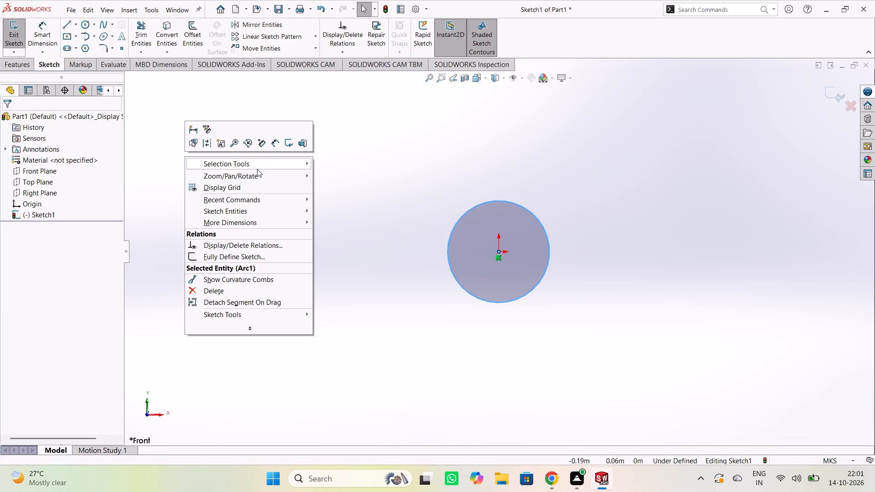
left_click(278, 146)
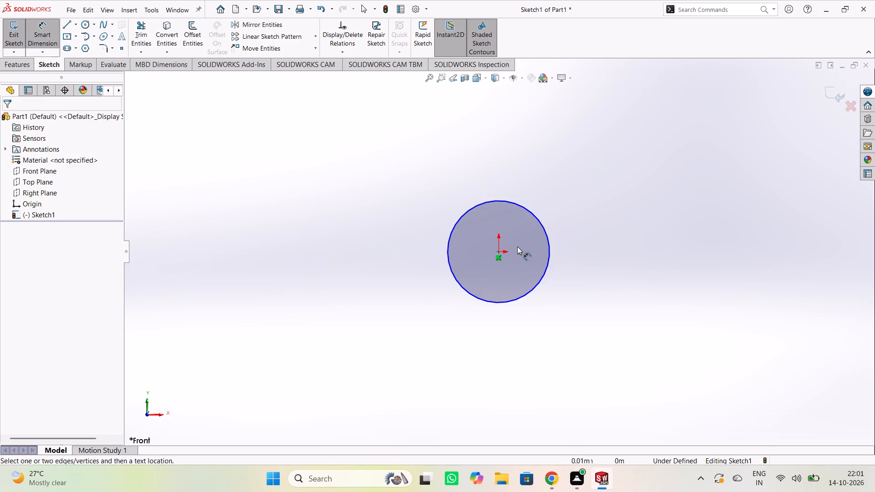
left_click(542, 239)
left_click_drag(548, 235, 553, 235)
left_click(611, 195)
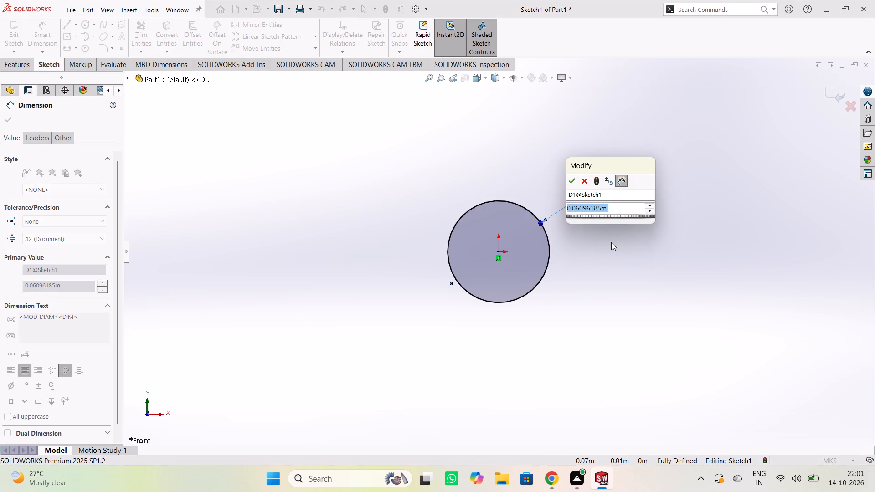
type("36")
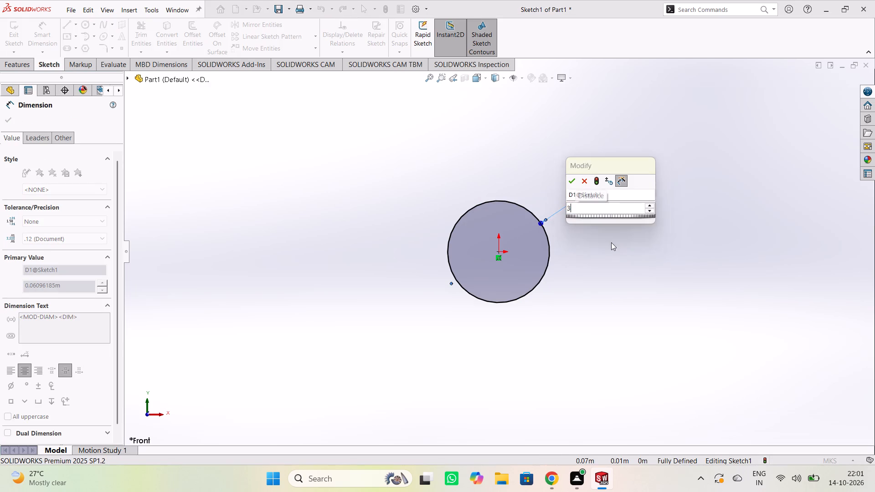
key("Return")
scroll(680, 189, "down", 3)
scroll(678, 186, "up", 6)
scroll(622, 183, "up", 1)
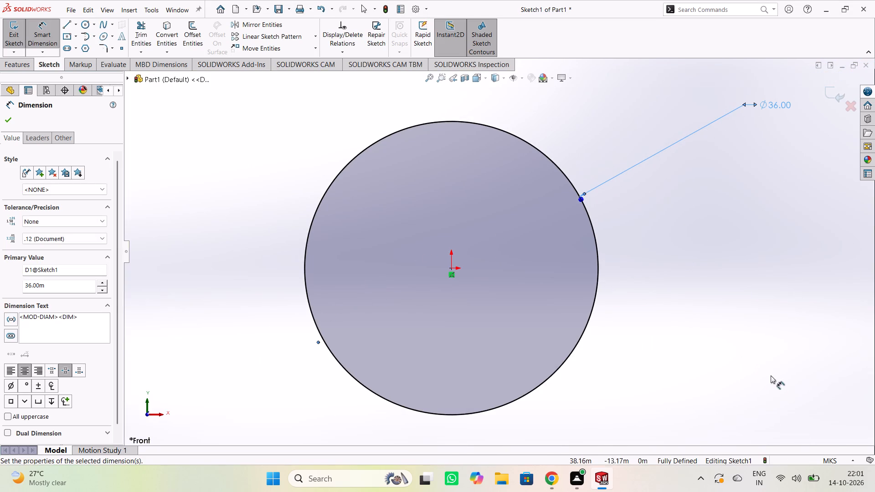
left_click(720, 320)
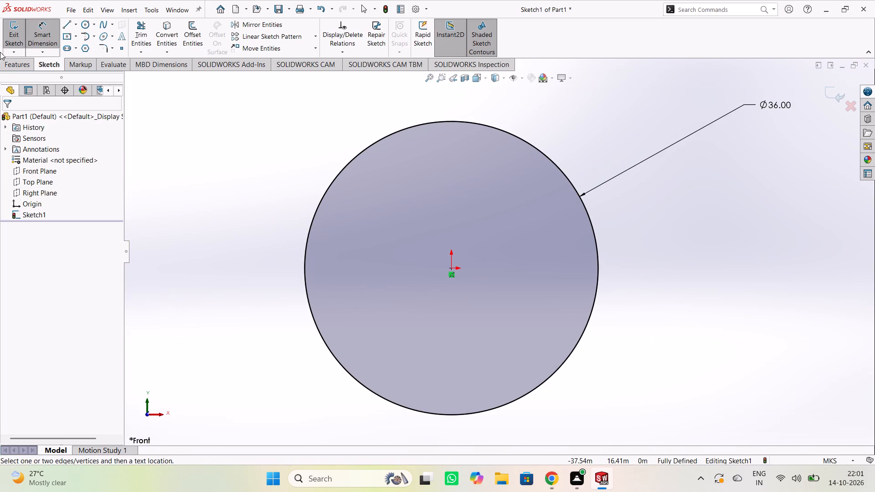
Extrude the 36 m circle as a blind boss 14 m deep with the direction reversed.
left_click(7, 62)
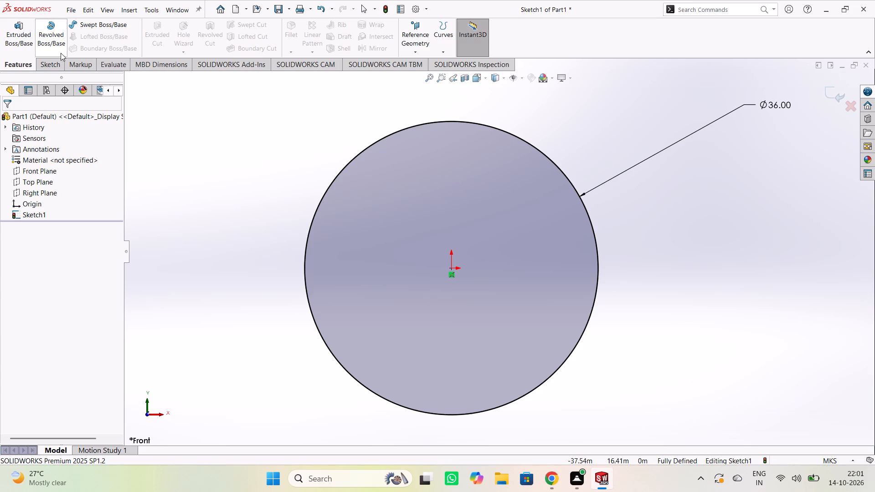
left_click(16, 37)
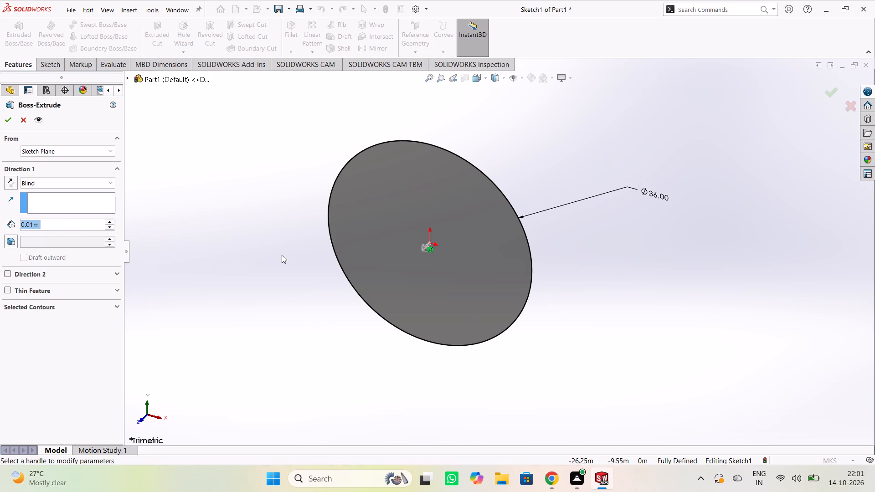
middle_click_drag(284, 258, 360, 314)
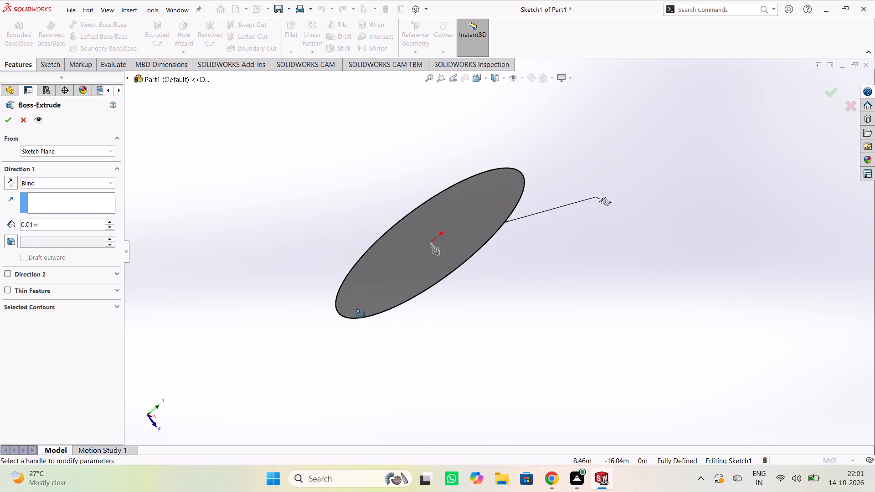
middle_click_drag(360, 314, 274, 306)
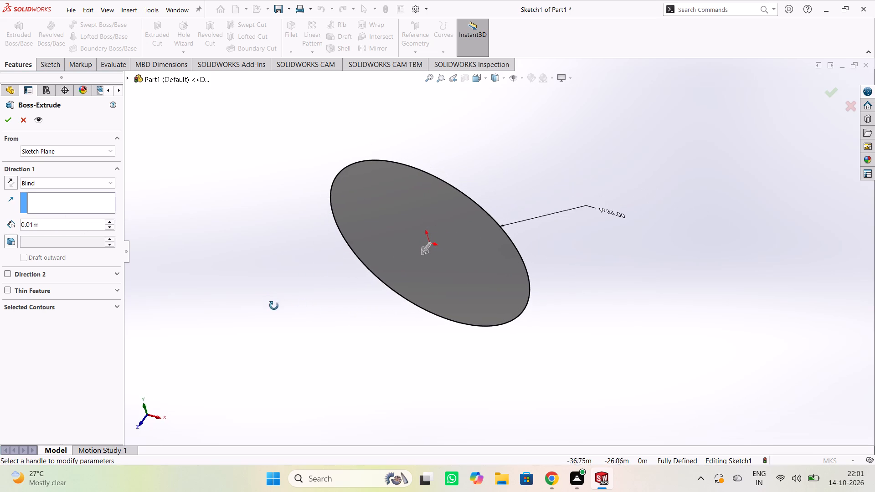
middle_click_drag(274, 306, 274, 307)
left_click(9, 182)
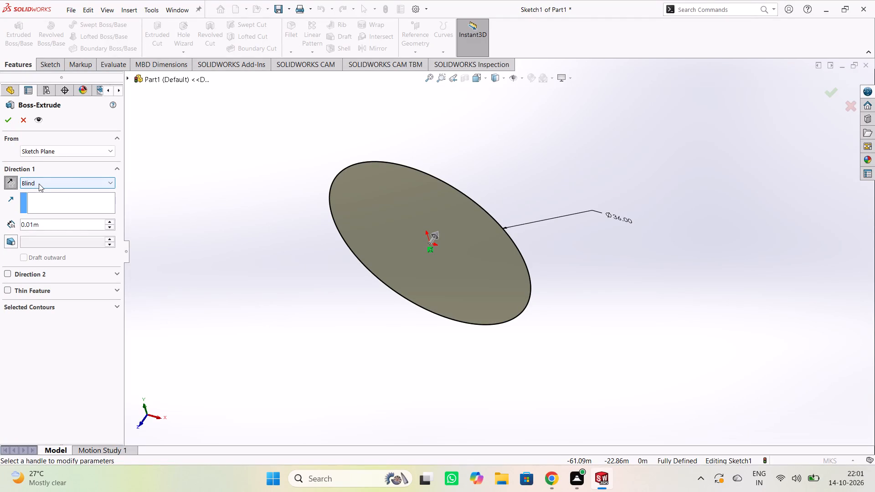
left_click(45, 228)
left_click(45, 228)
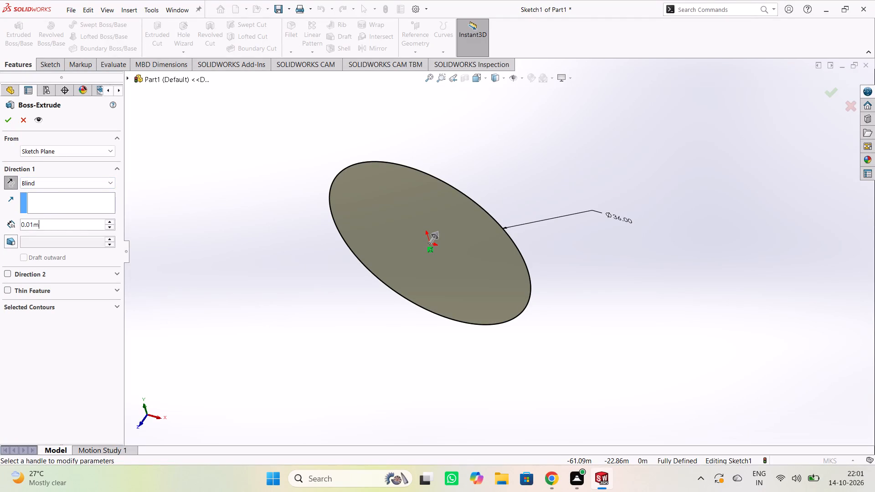
type("14")
key("Return")
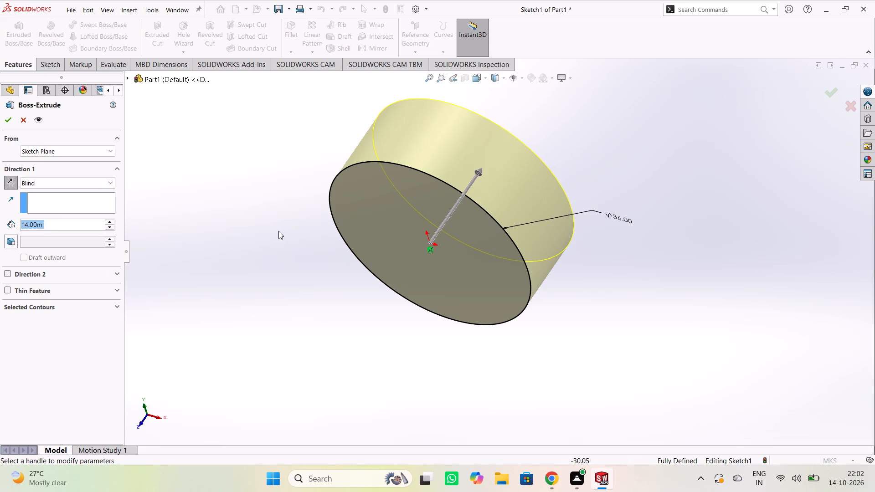
left_click(283, 231)
left_click(283, 204)
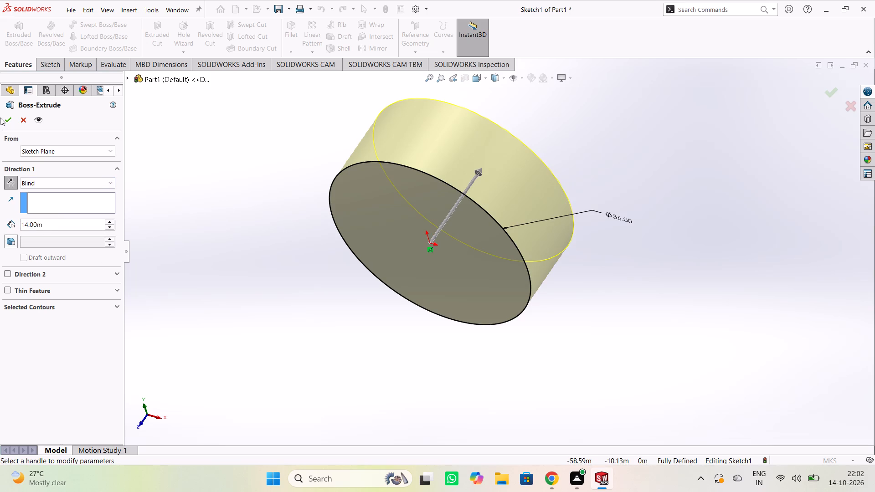
left_click(7, 119)
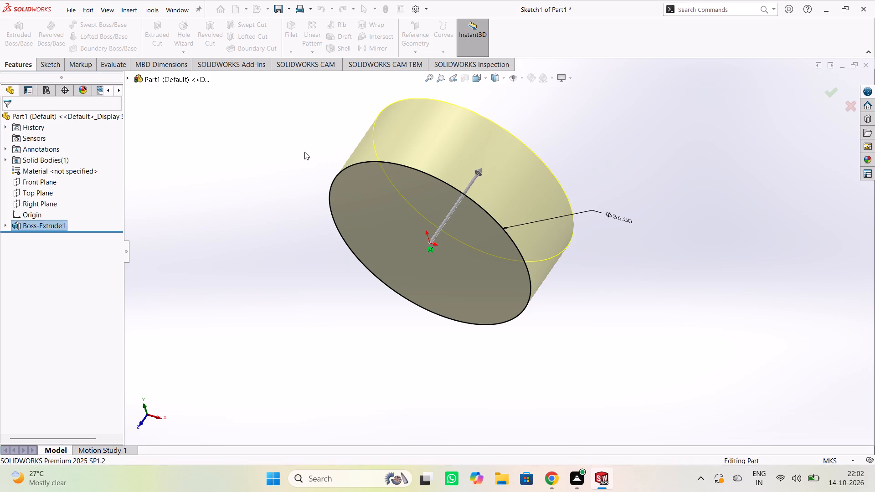
left_click(304, 151)
On the cylinder's flat face opposite the Front Plane, sketch a circle centred on the origin with a radius of about 9.17 m.
scroll(314, 149, "up", 1)
middle_click_drag(315, 151, 196, 131)
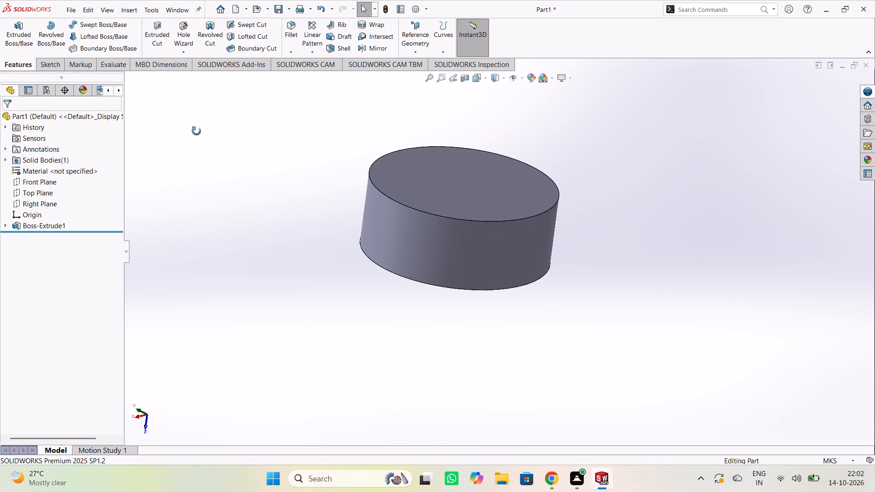
middle_click_drag(196, 131, 196, 131)
middle_click_drag(324, 362, 323, 351)
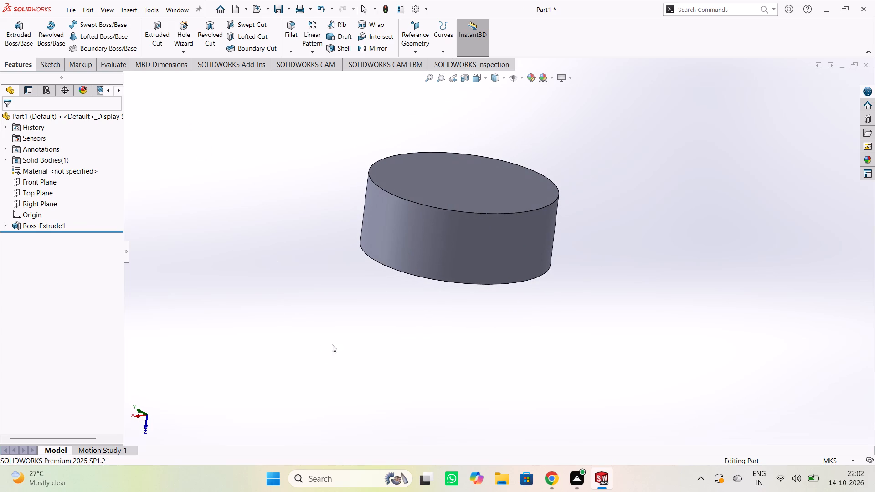
left_click(475, 173)
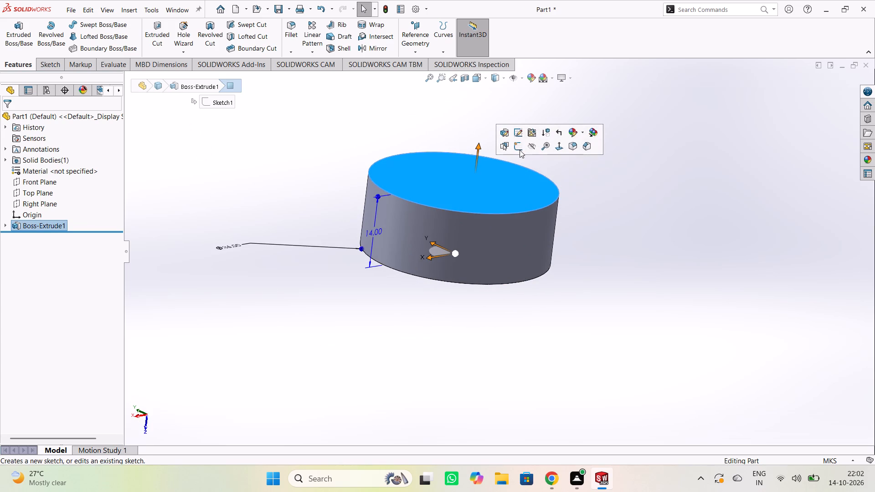
left_click(518, 144)
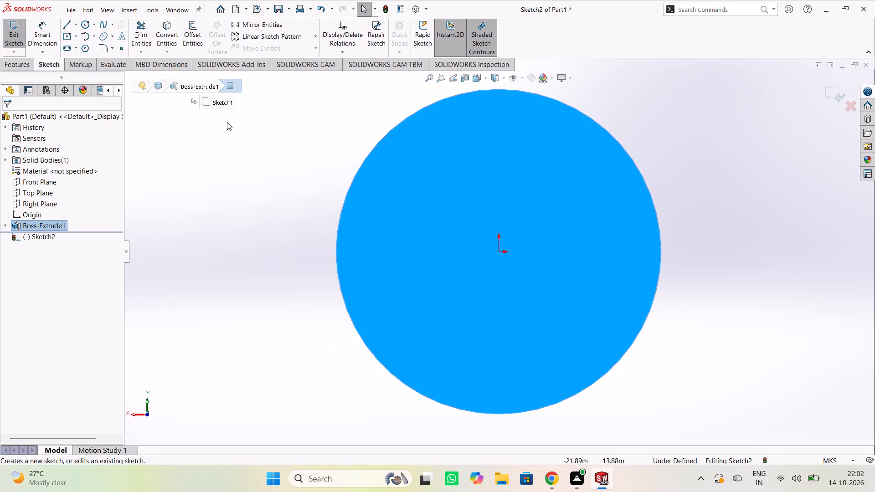
left_click(85, 21)
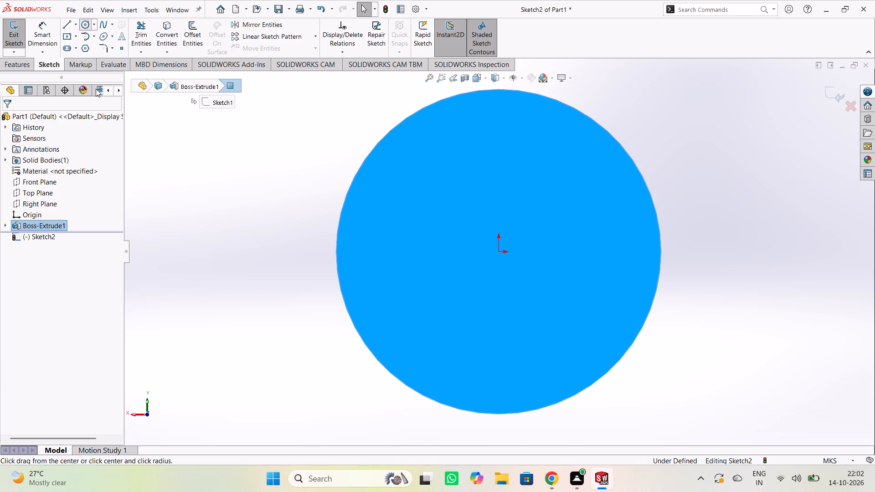
left_click(498, 252)
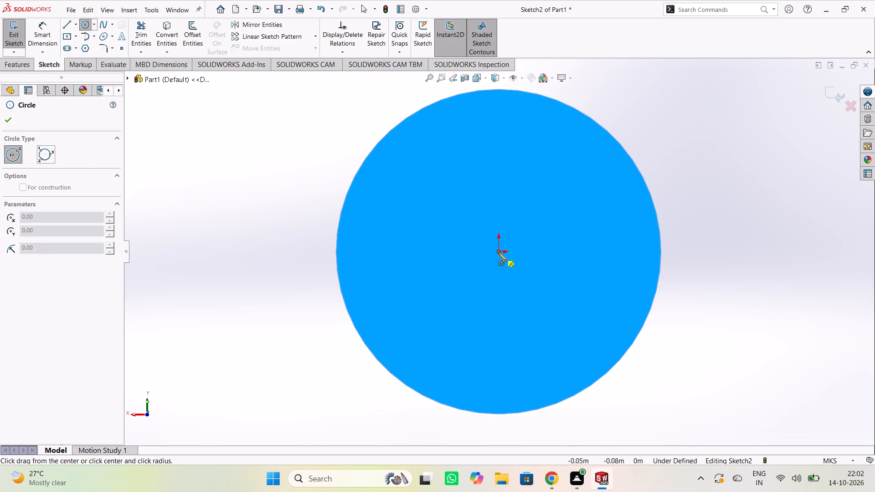
left_click(525, 330)
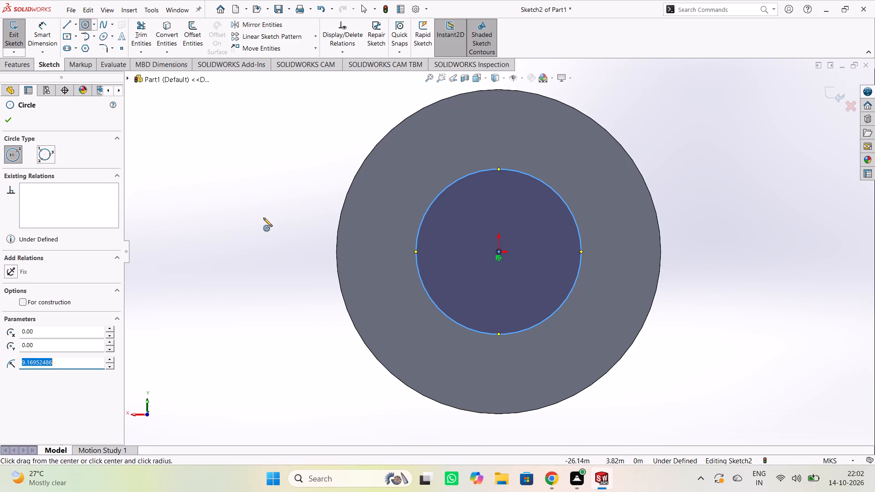
key("Escape")
Dimension the inner circle with a diameter of 21.50 m using Smart Dimension.
right_click(271, 193)
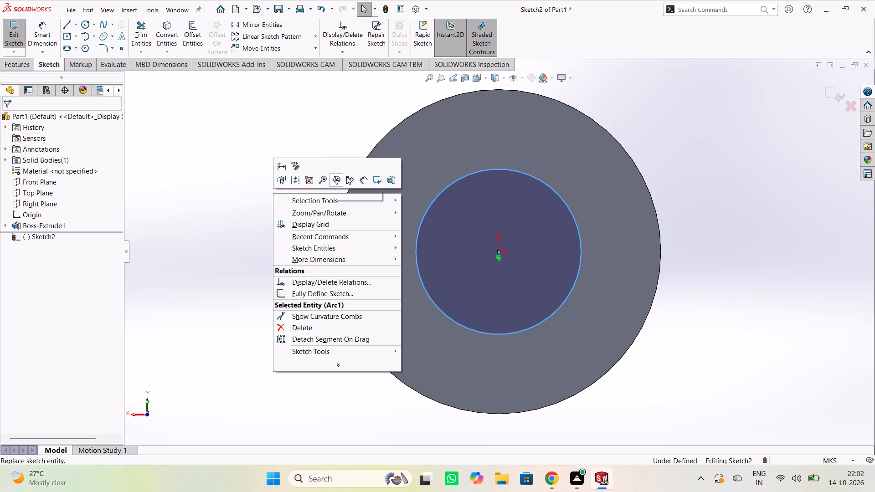
left_click(359, 179)
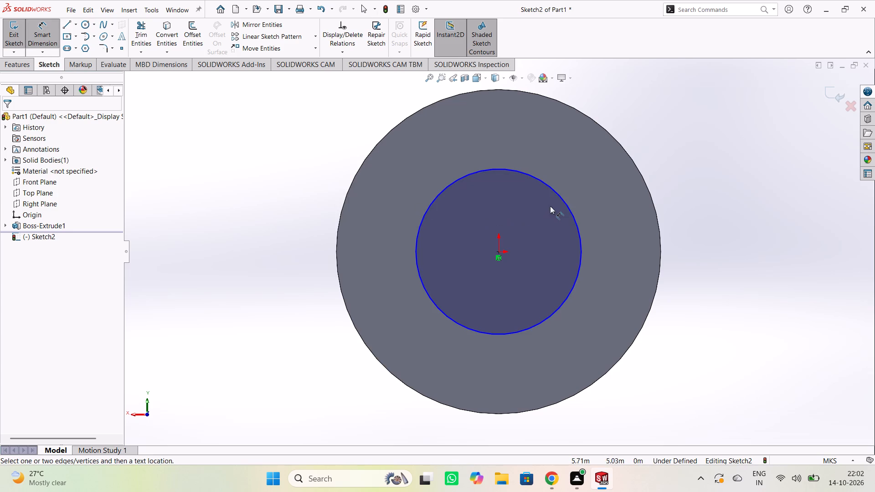
left_click(556, 190)
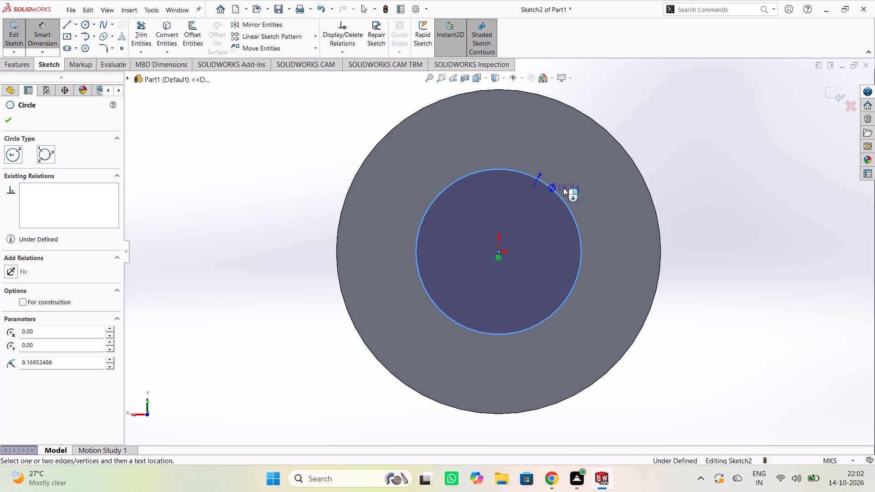
left_click(711, 98)
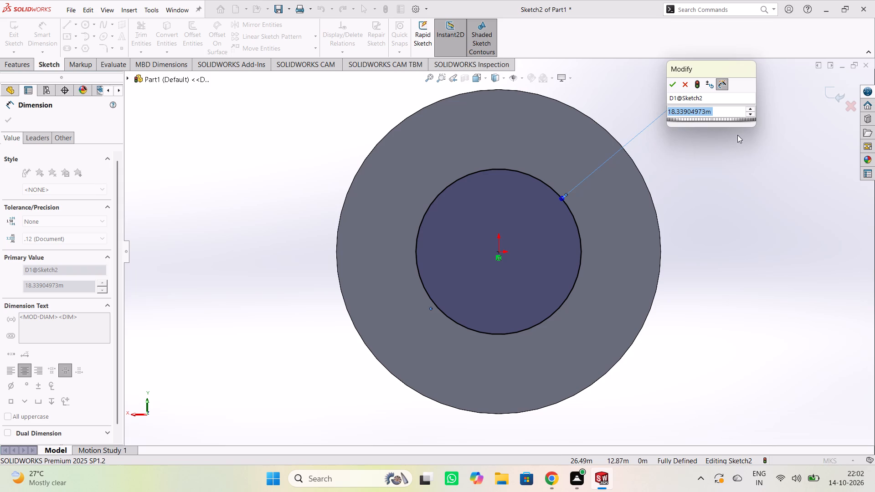
type("21.")
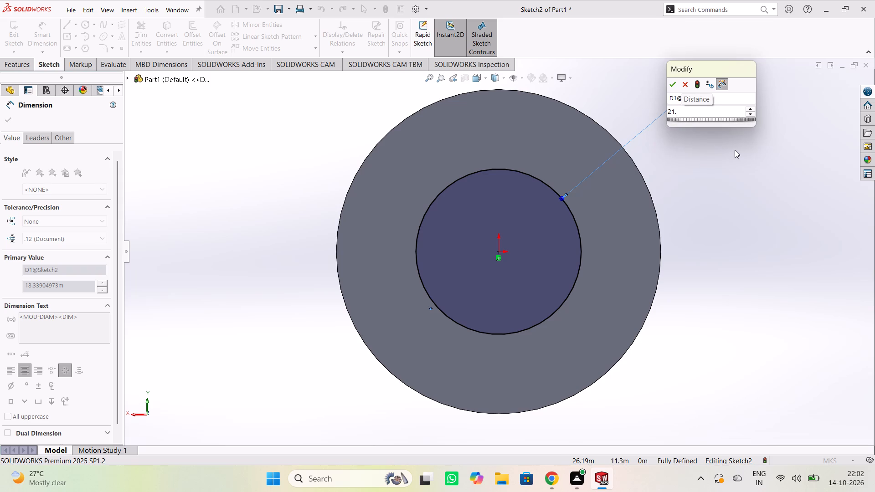
type("50")
key("Return")
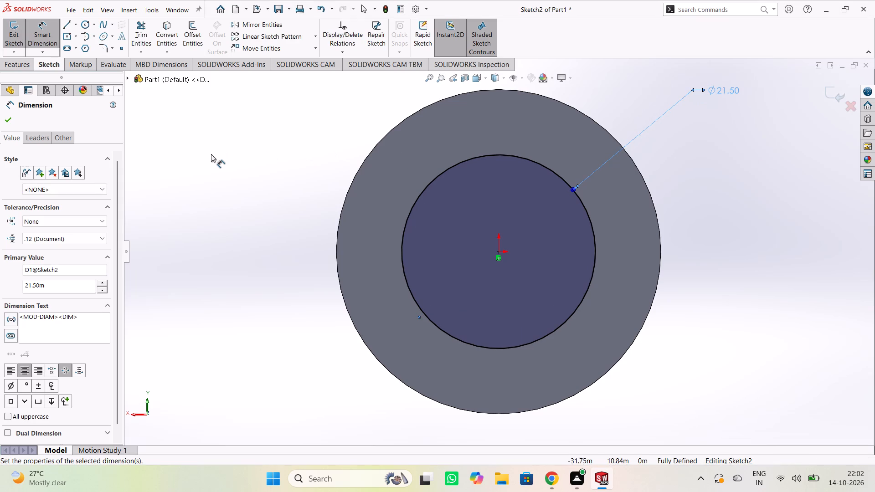
key("grave")
key("Escape")
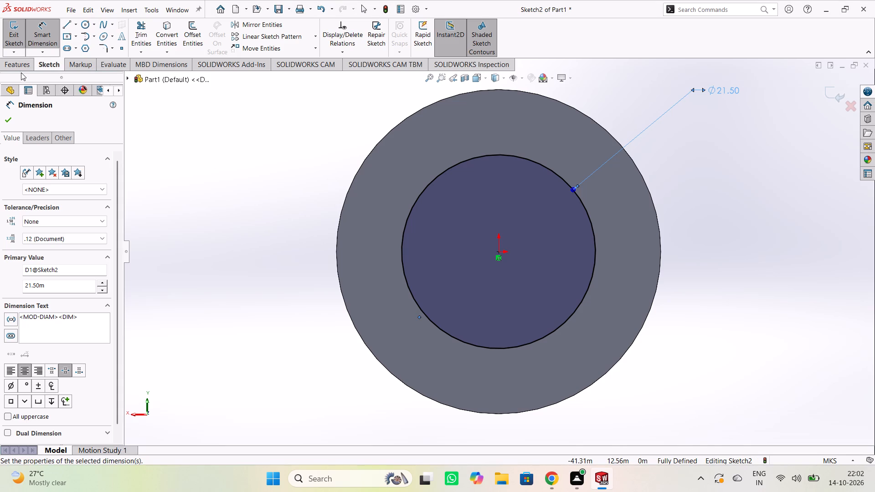
left_click(9, 123)
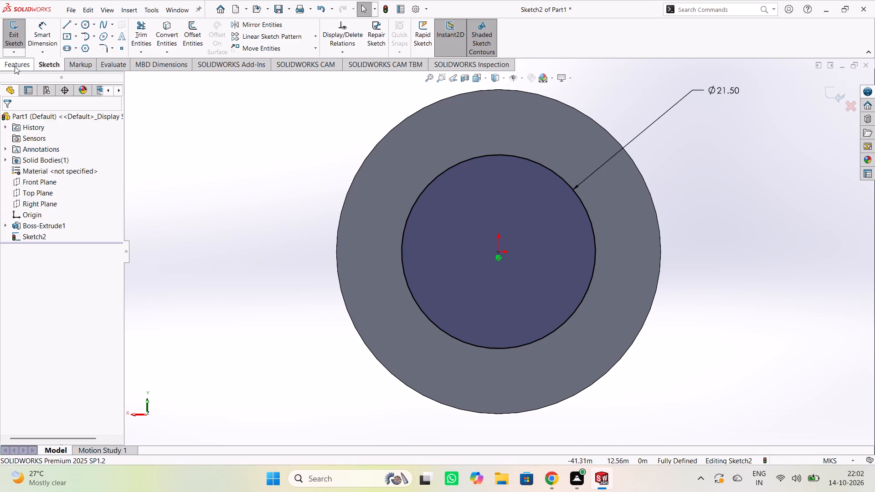
Cut the 21.50 m circle through the cylinder with a blind Extruded Cut 14 m deep.
left_click(15, 66)
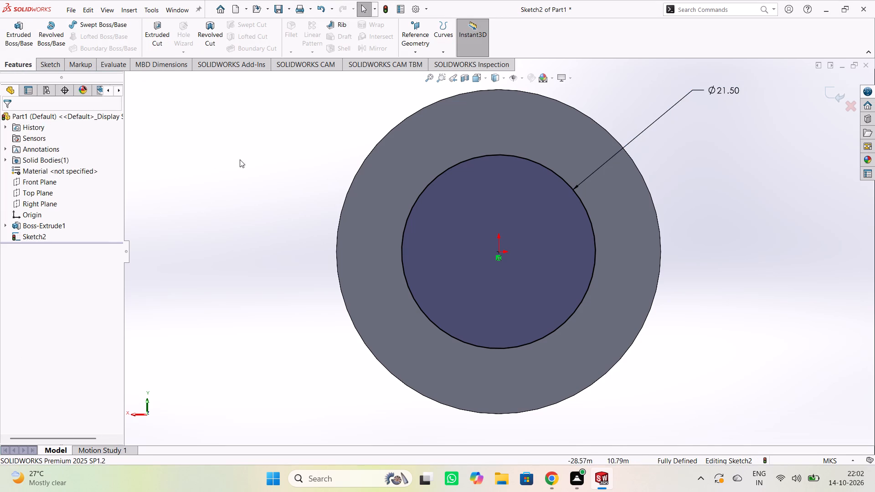
scroll(242, 169, "up", 1)
middle_click_drag(246, 171, 317, 236)
middle_click(317, 236)
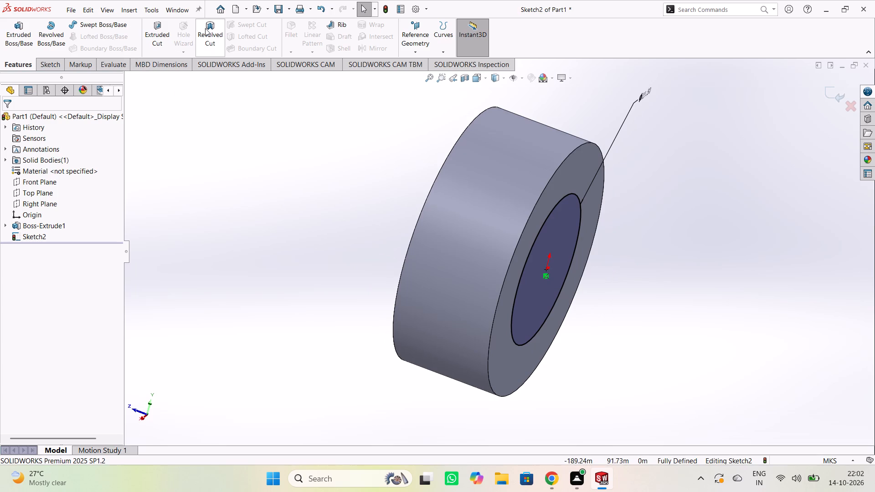
left_click(205, 28)
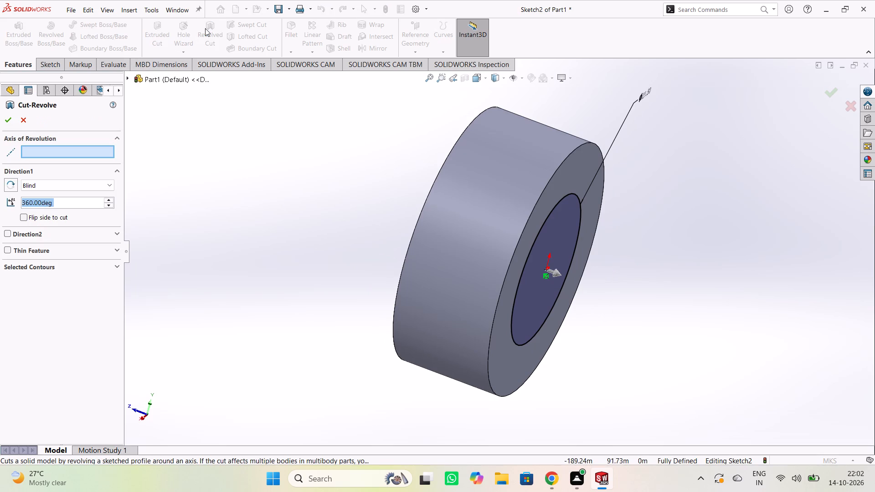
left_click(29, 123)
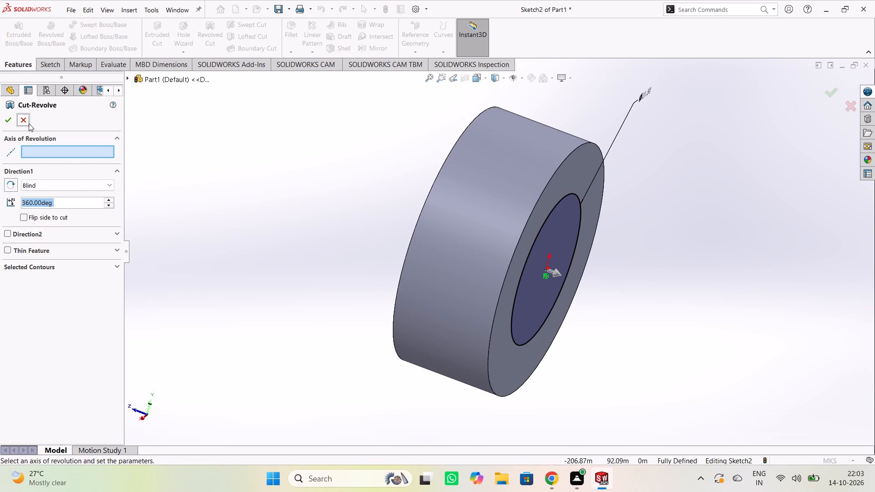
left_click(155, 31)
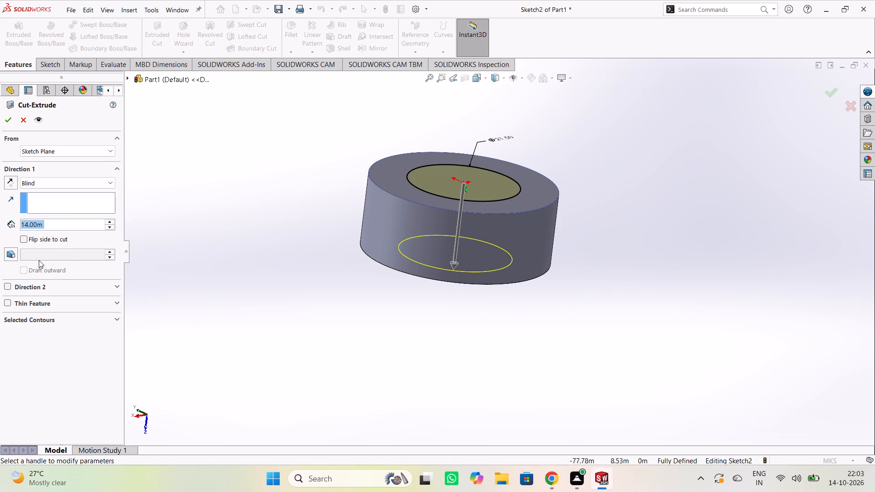
left_click(7, 118)
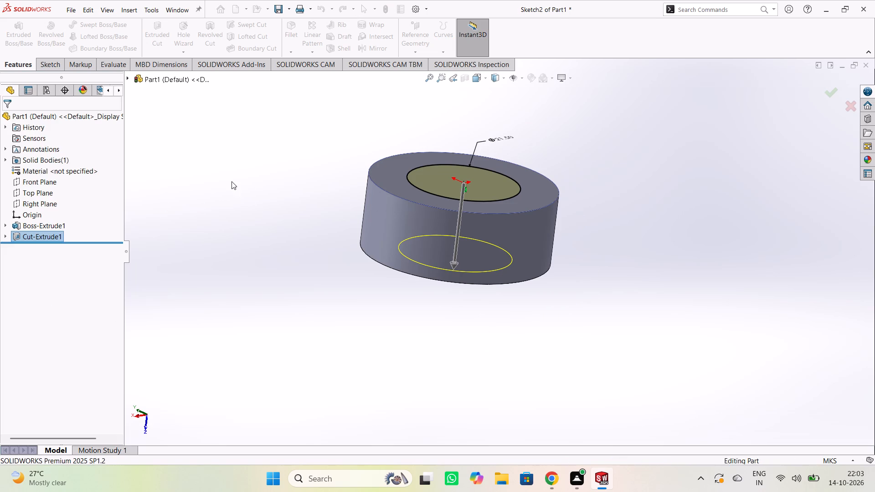
left_click(226, 181)
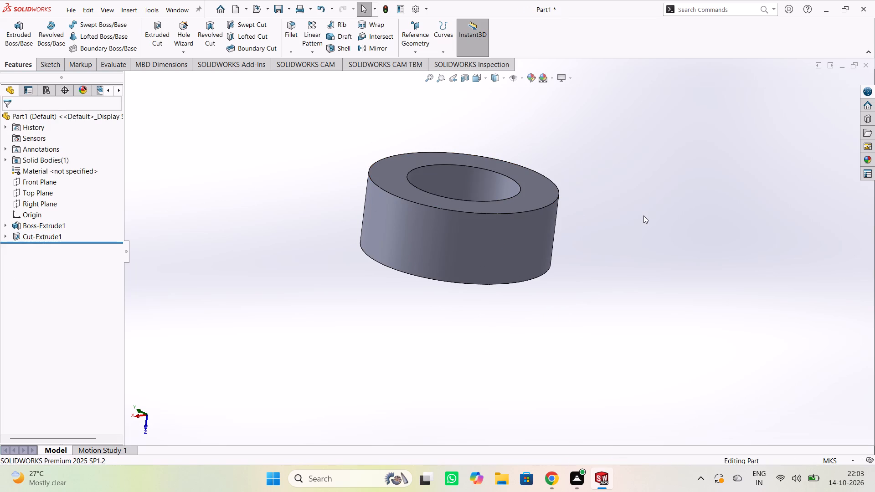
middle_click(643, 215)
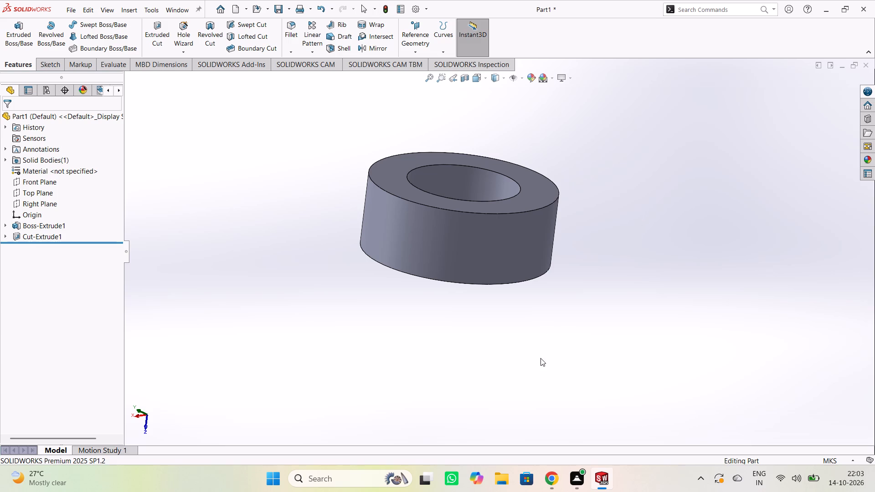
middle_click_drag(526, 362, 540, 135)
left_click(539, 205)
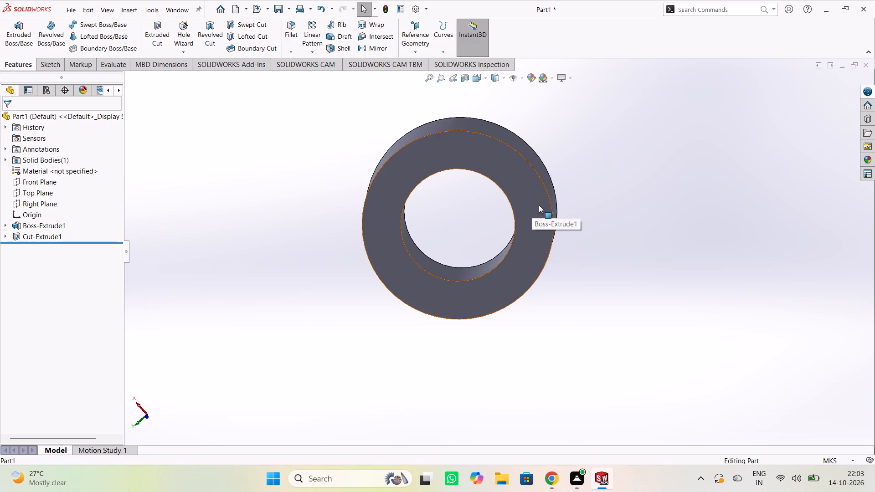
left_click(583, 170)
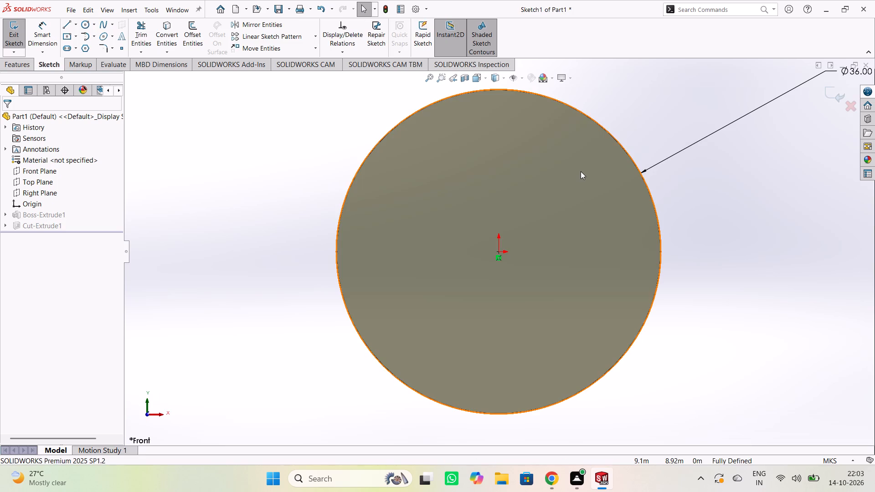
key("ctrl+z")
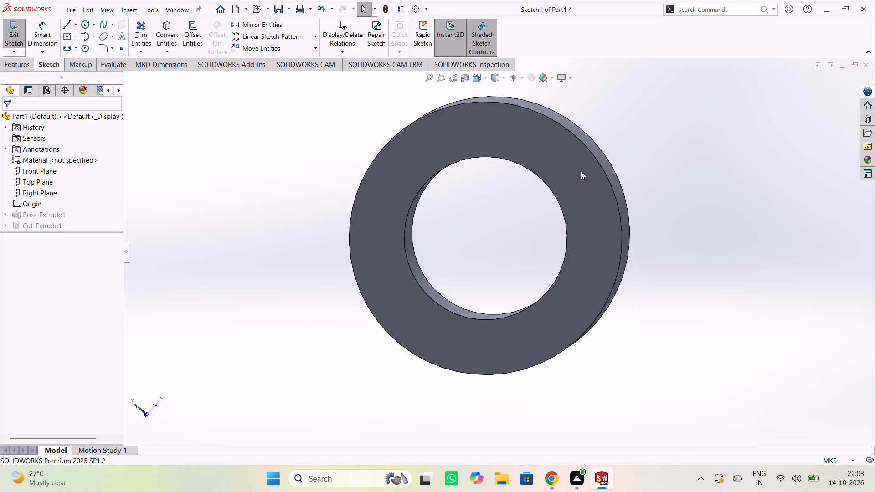
Open a sketch on the ring's front flat face and draw a horizontal centerline about 30.89 m long from the origin past the outer edge.
left_click(544, 221)
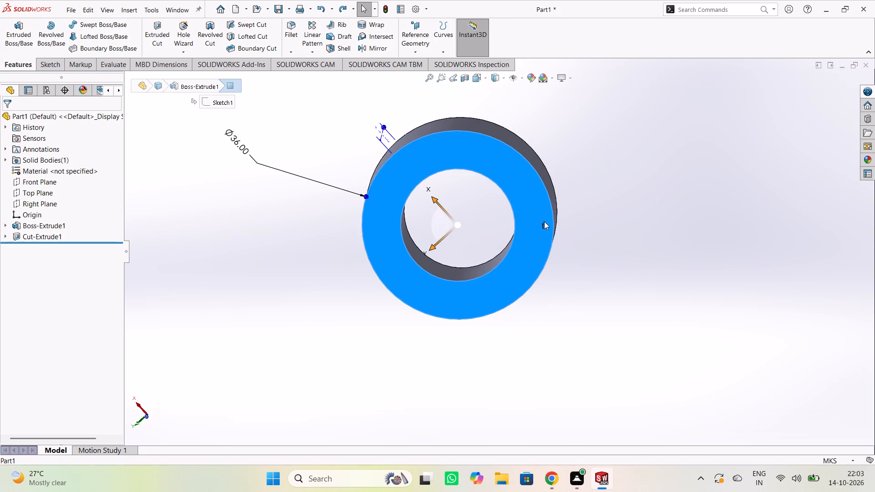
left_click(584, 195)
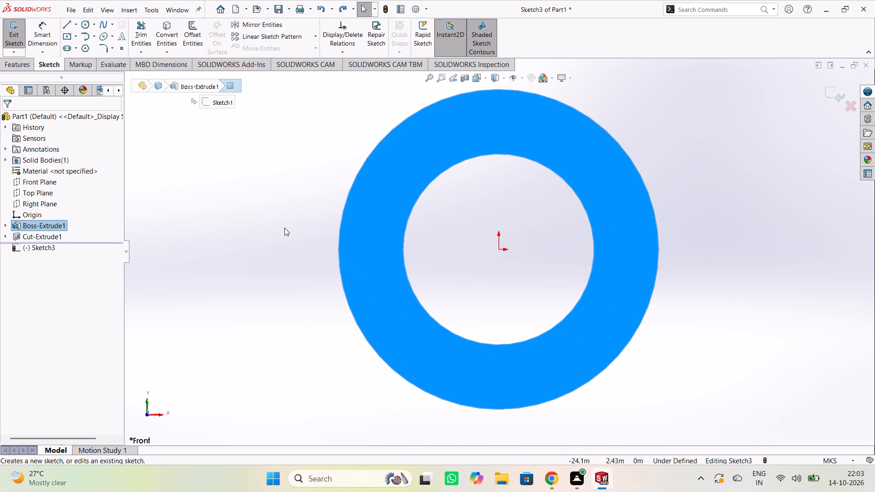
left_click(284, 228)
scroll(282, 217, "down", 1)
scroll(281, 215, "up", 2)
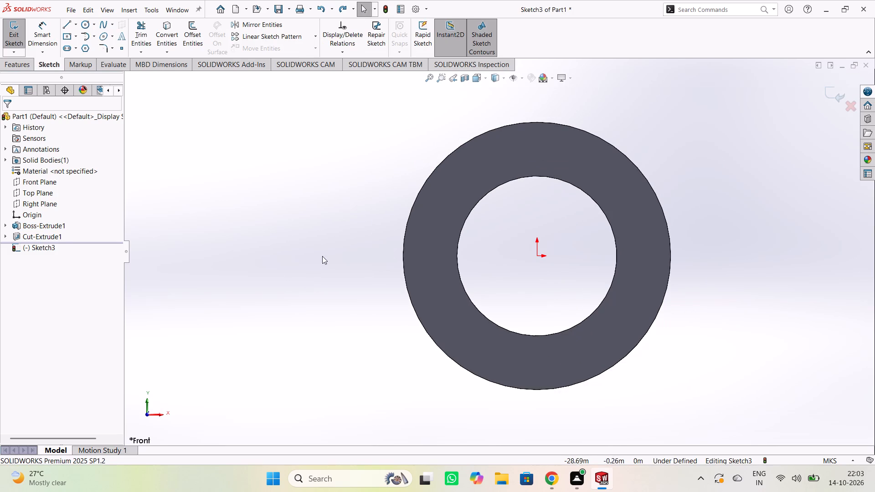
scroll(596, 214, "down", 1)
scroll(580, 203, "up", 2)
scroll(542, 218, "down", 1)
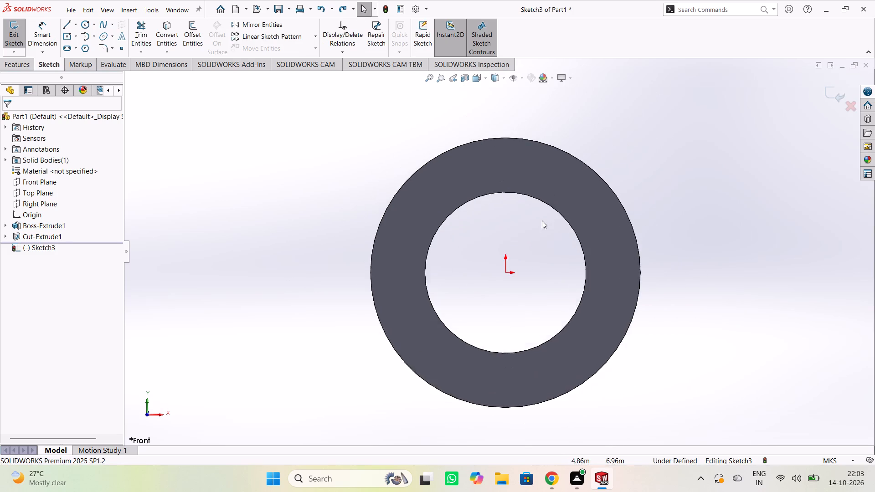
scroll(542, 220, "down", 1)
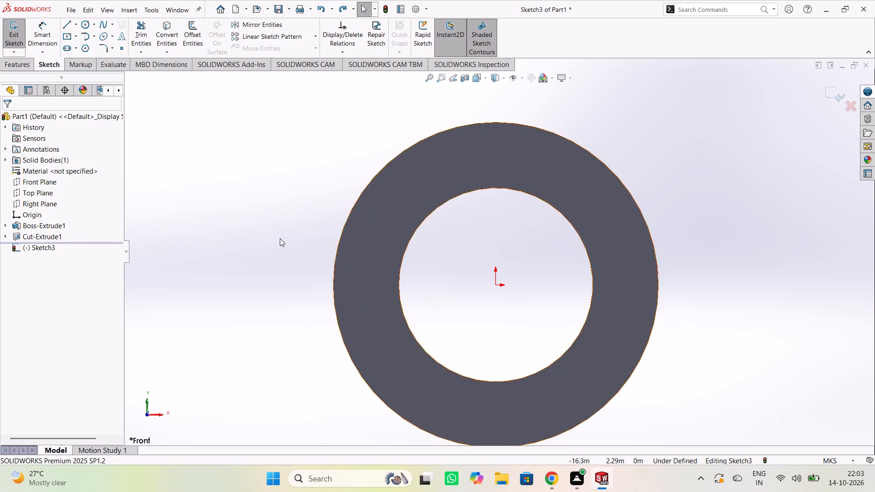
left_click(77, 26)
left_click(106, 51)
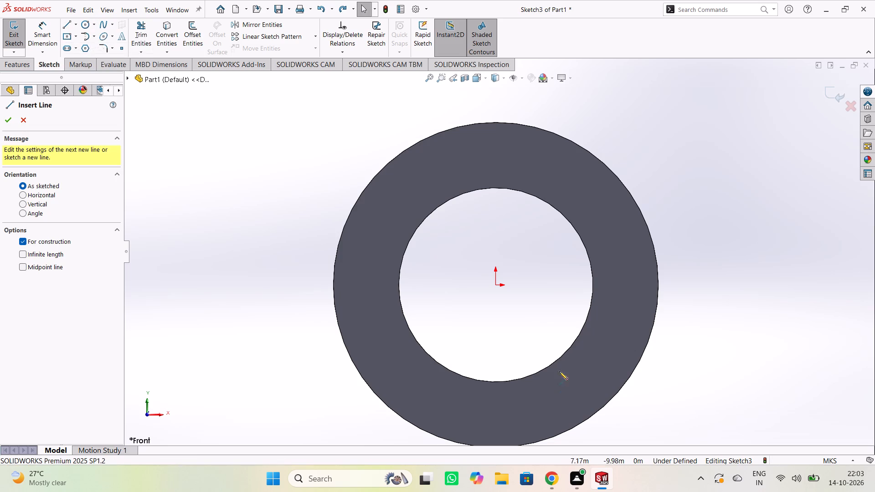
left_click(496, 287)
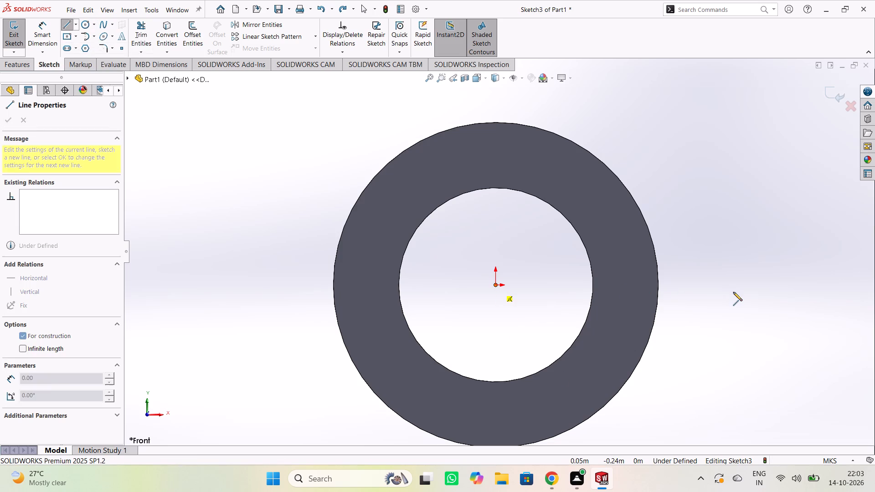
left_click(775, 286)
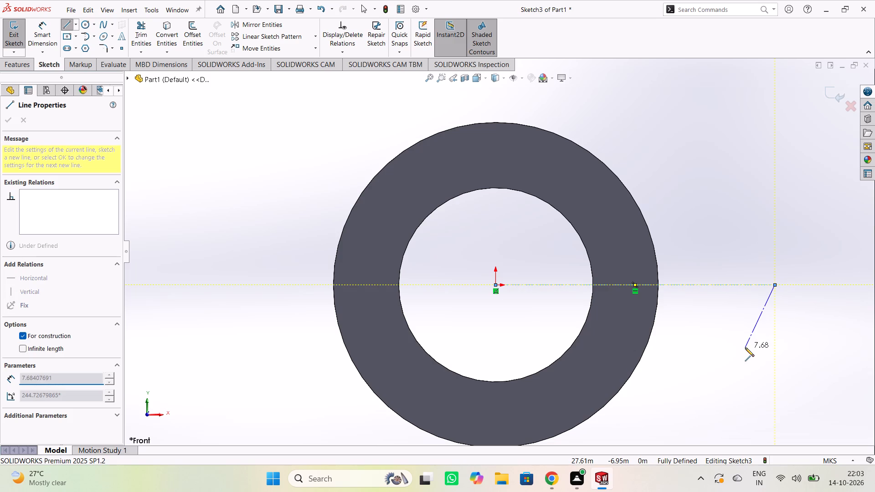
key("Escape")
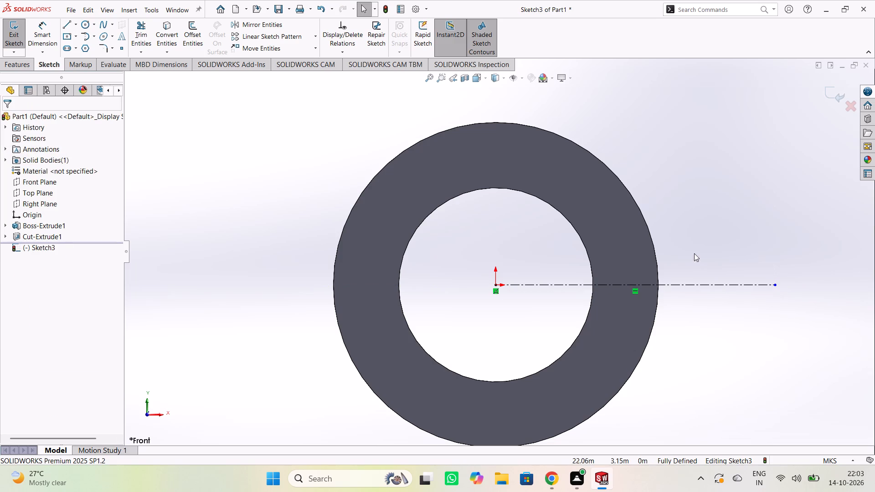
Dimension the horizontal centerline's length as 38 m with Smart Dimension.
right_click(699, 219)
left_click(788, 200)
left_click(718, 286)
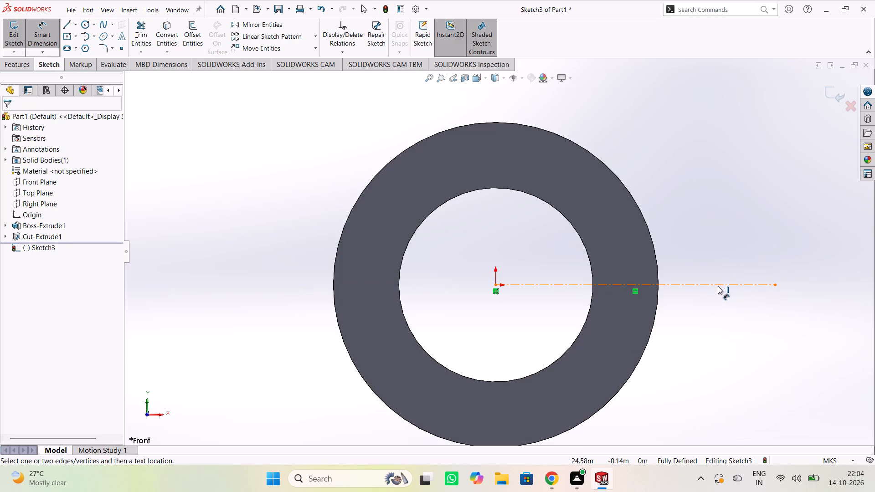
left_click(680, 328)
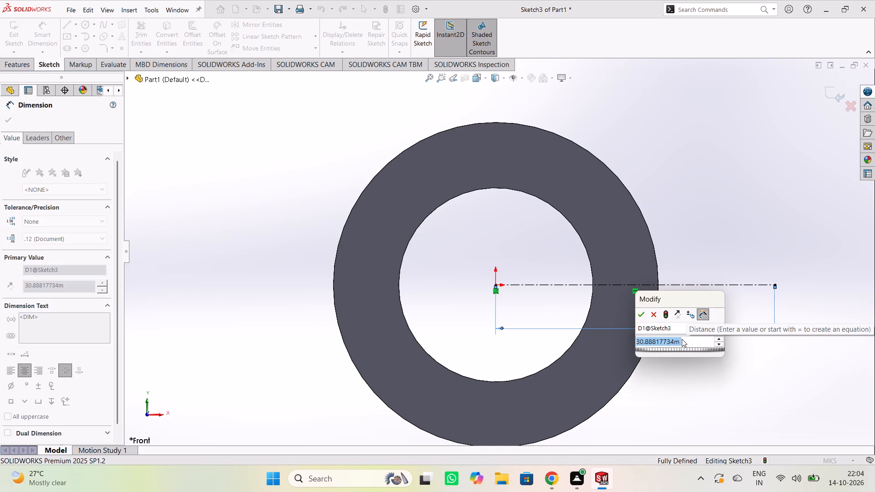
type("38")
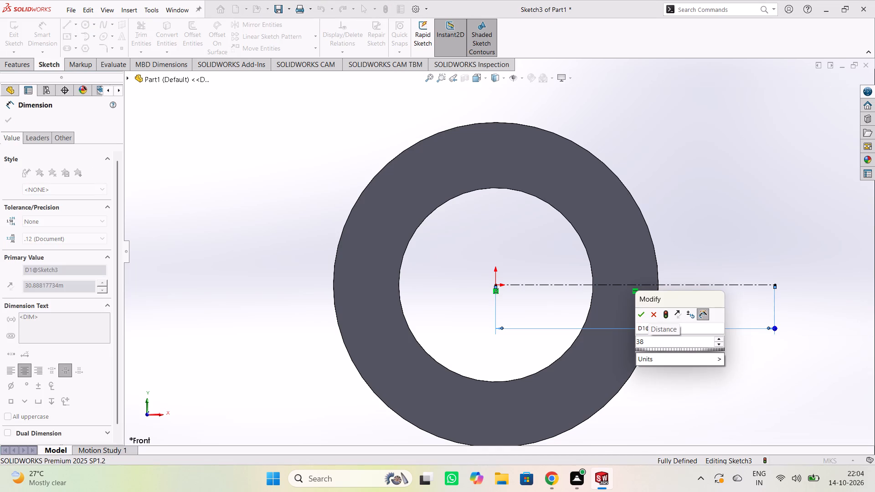
key("Return")
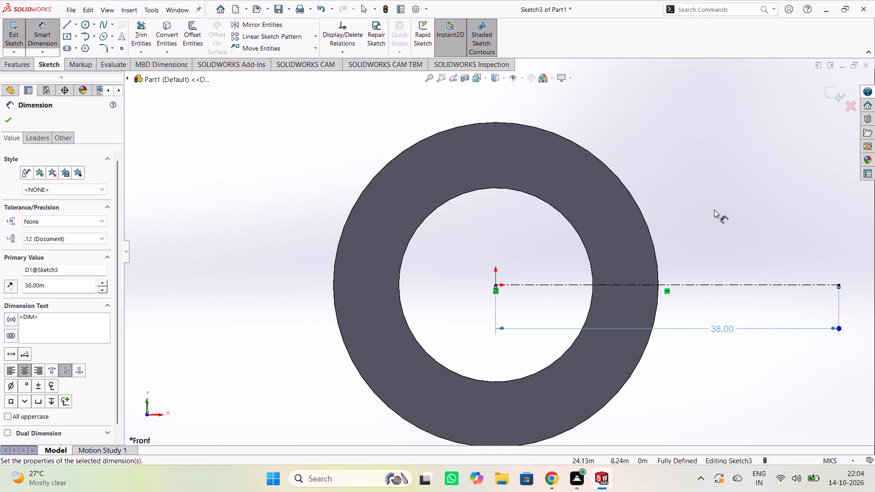
left_click(716, 209)
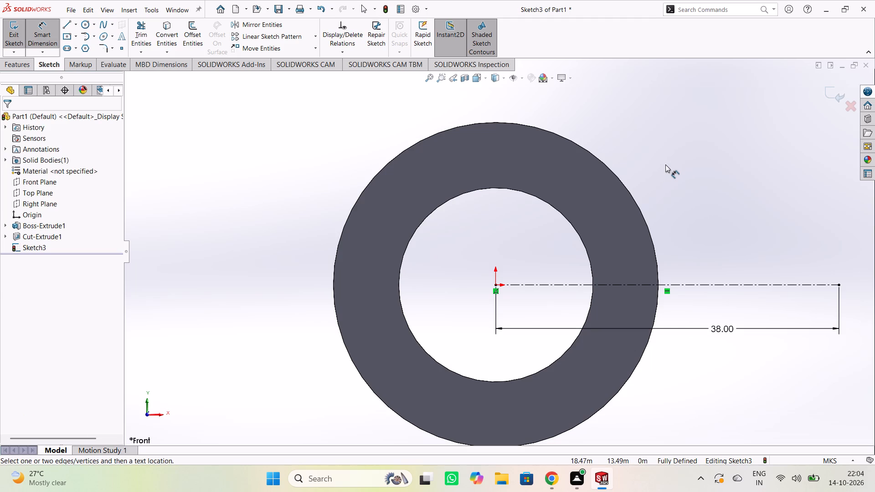
key("Escape")
Sketch a circle with a radius of about 6.14 m centred on the centerline's outer endpoint.
scroll(666, 164, "down", 1)
scroll(666, 164, "up", 3)
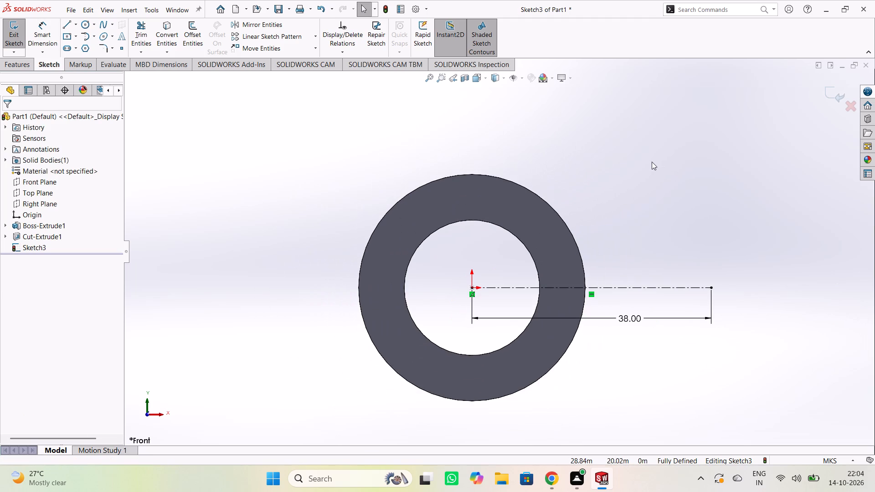
left_click(86, 25)
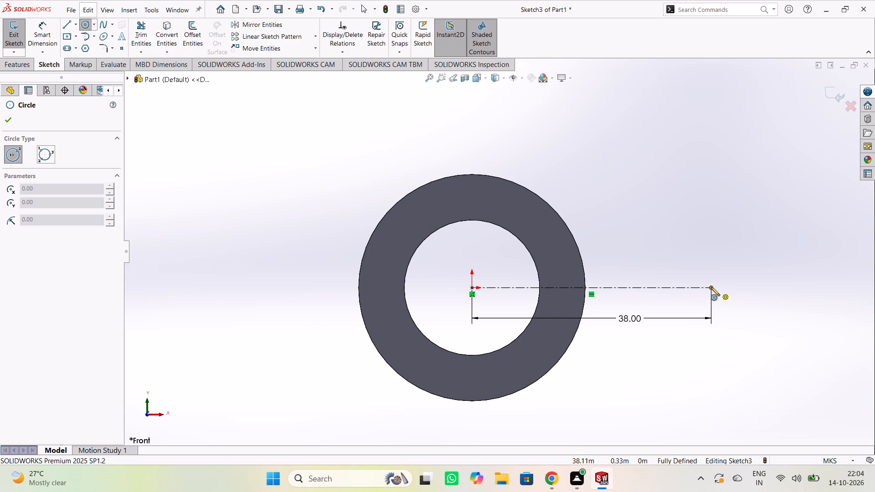
left_click(711, 288)
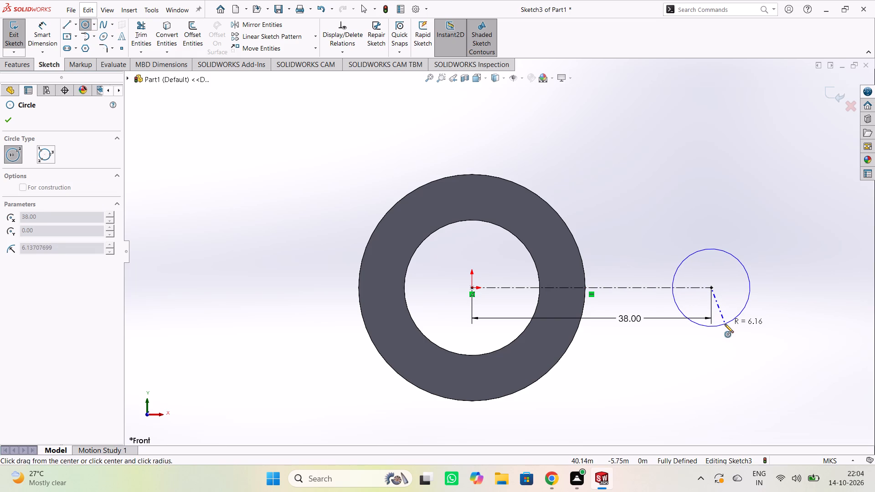
left_click(725, 324)
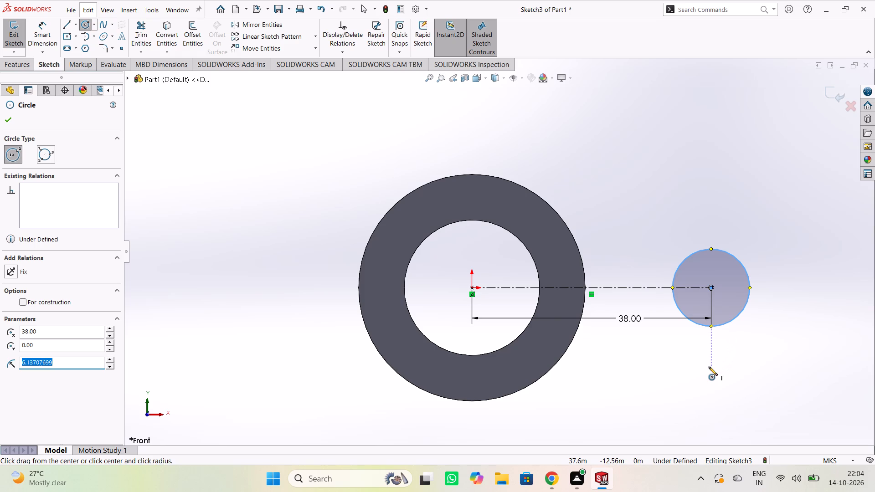
key("Escape")
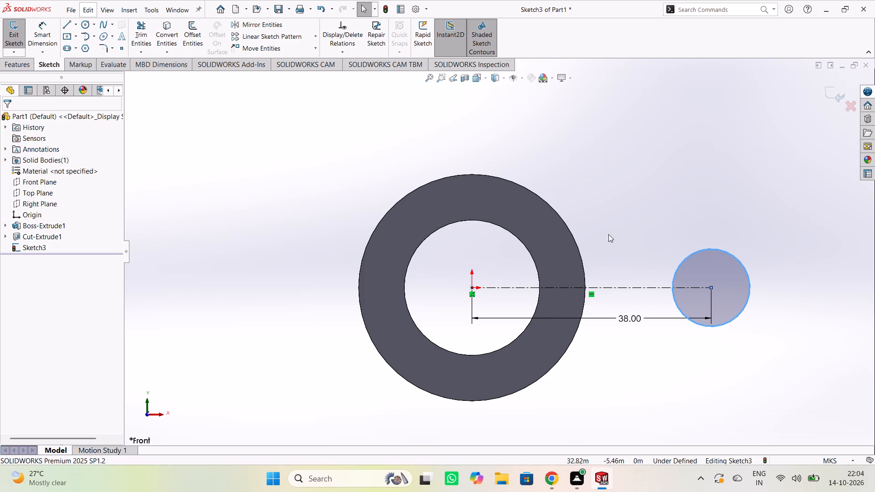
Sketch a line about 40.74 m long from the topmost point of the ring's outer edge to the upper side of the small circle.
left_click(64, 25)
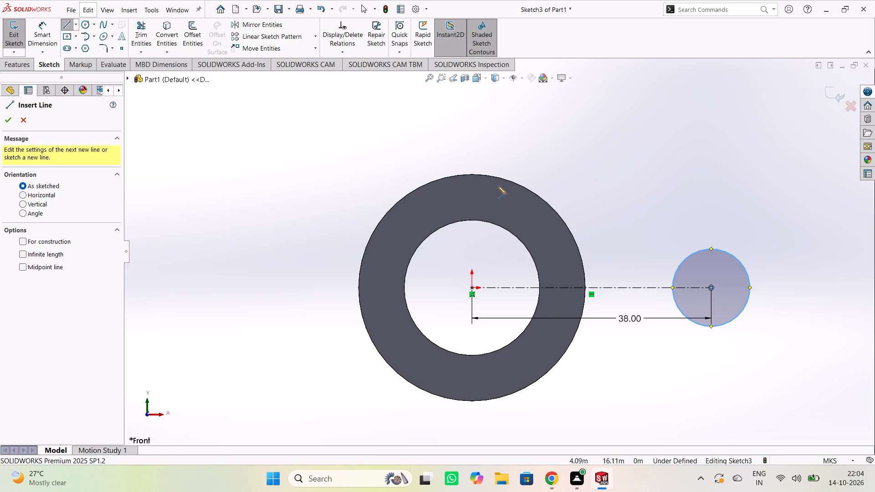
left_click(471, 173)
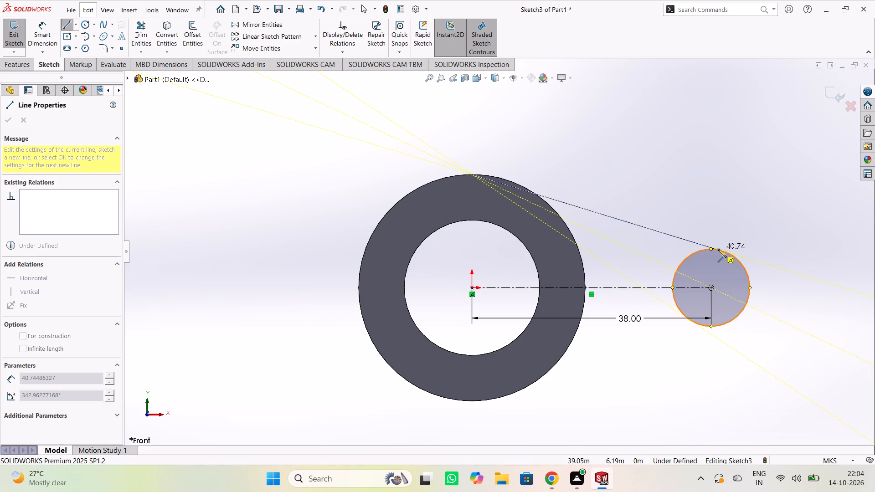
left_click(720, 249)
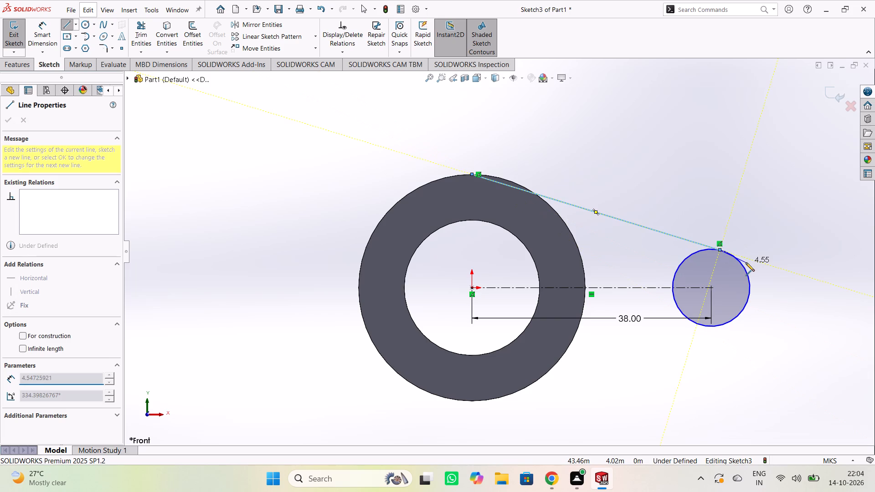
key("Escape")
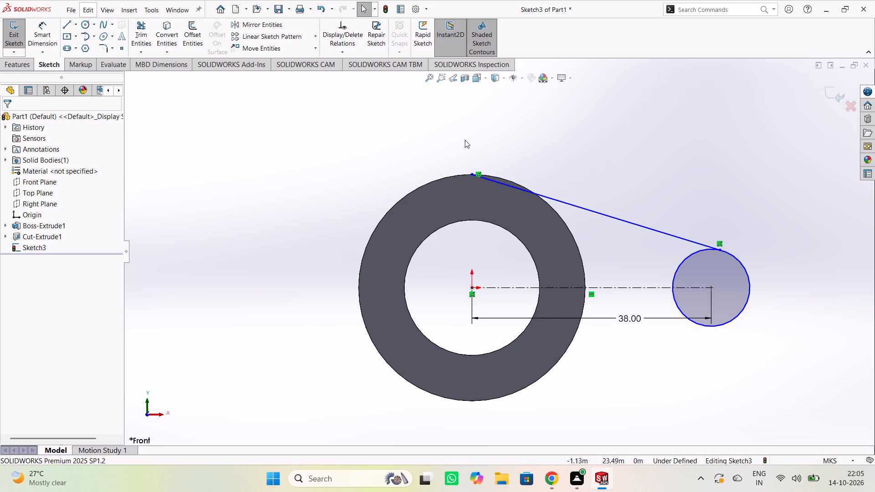
Sketch a line about 37.28 m long from the small circle's lower side to the lower part of the ring's outer edge.
left_click(71, 31)
left_click(66, 26)
left_click(69, 18)
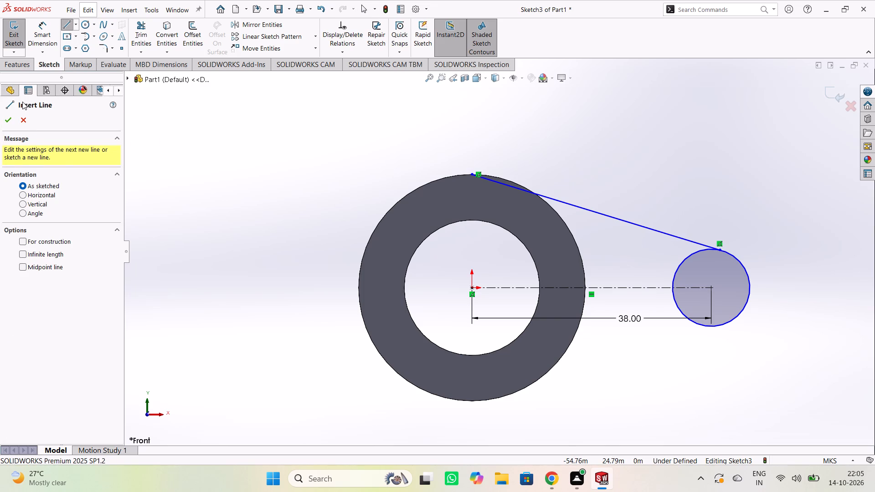
left_click(26, 118)
left_click(67, 26)
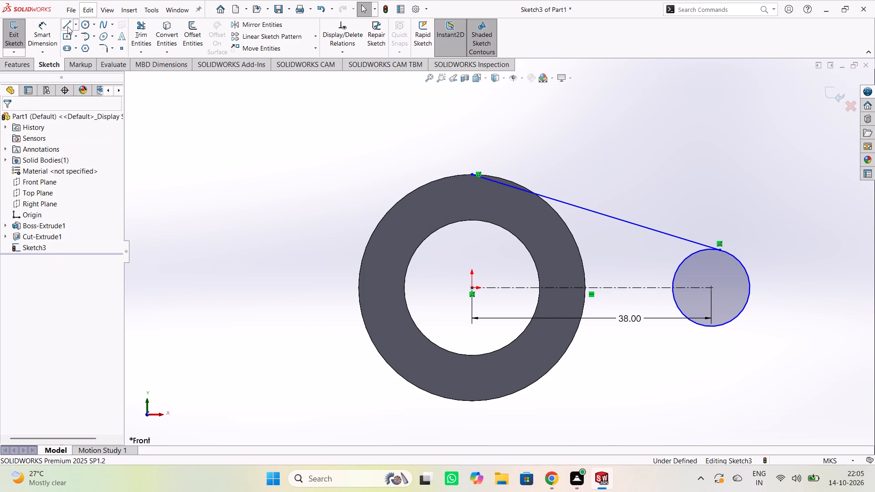
left_click(720, 326)
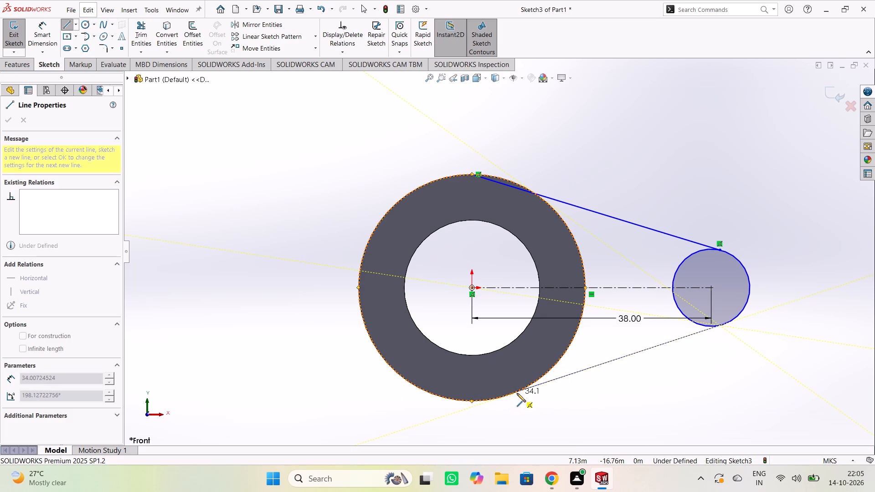
scroll(517, 393, "down", 3)
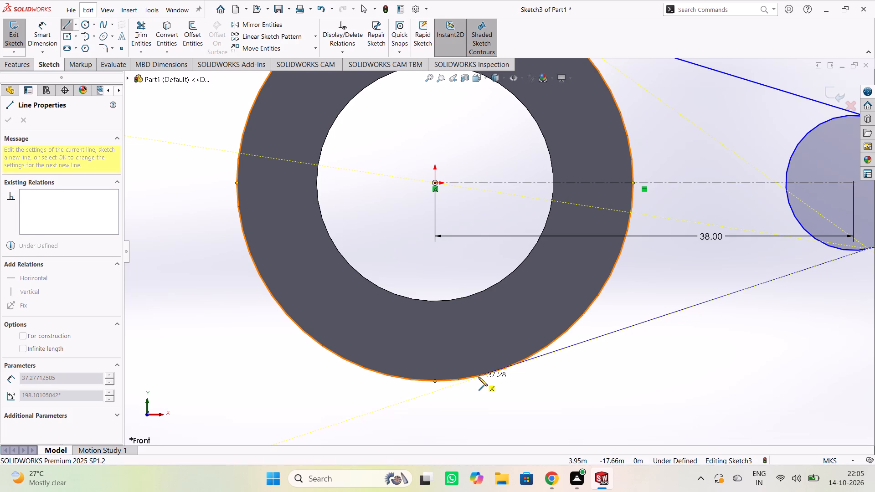
left_click(479, 377)
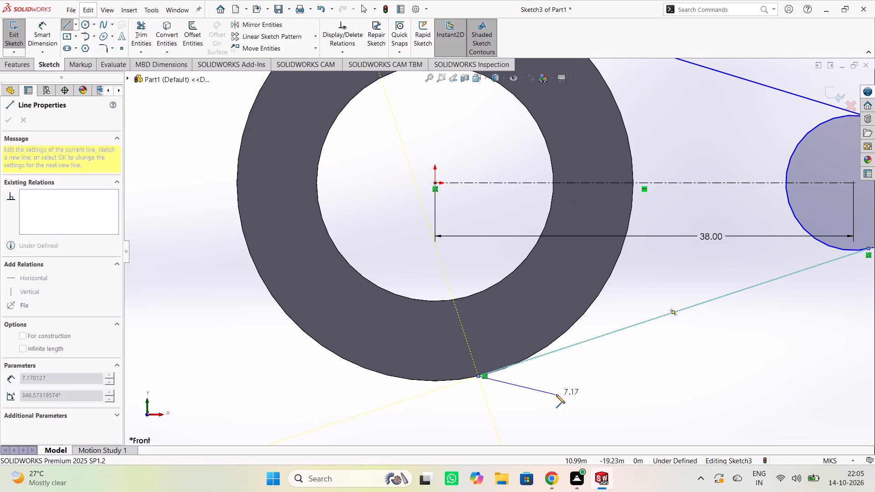
key("Escape")
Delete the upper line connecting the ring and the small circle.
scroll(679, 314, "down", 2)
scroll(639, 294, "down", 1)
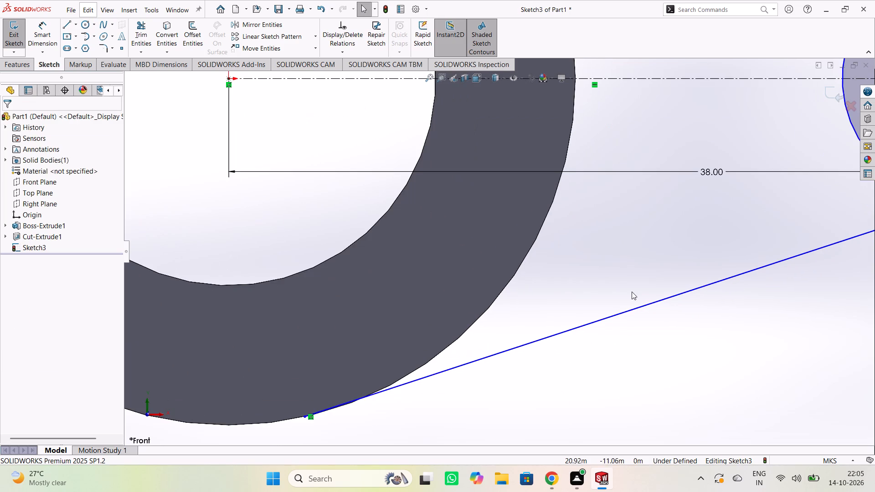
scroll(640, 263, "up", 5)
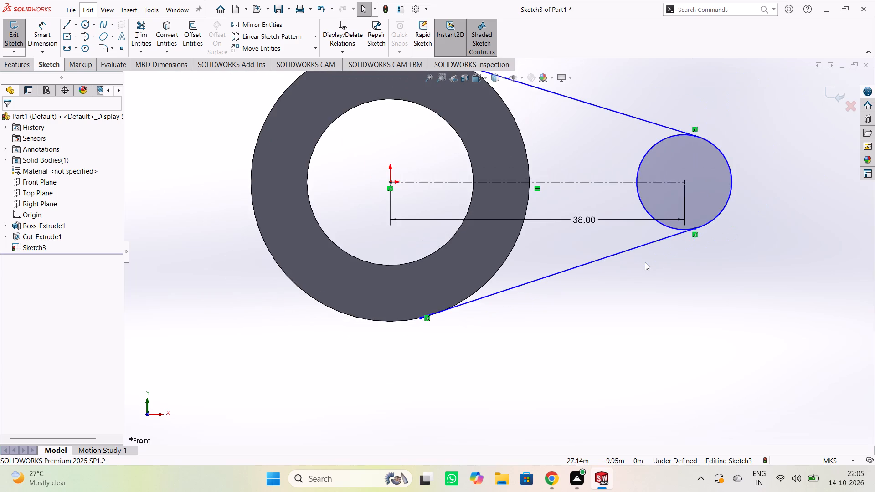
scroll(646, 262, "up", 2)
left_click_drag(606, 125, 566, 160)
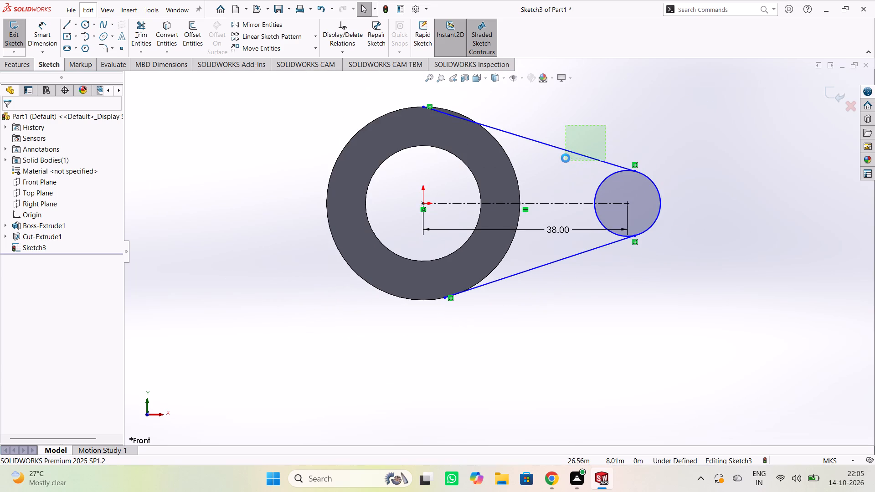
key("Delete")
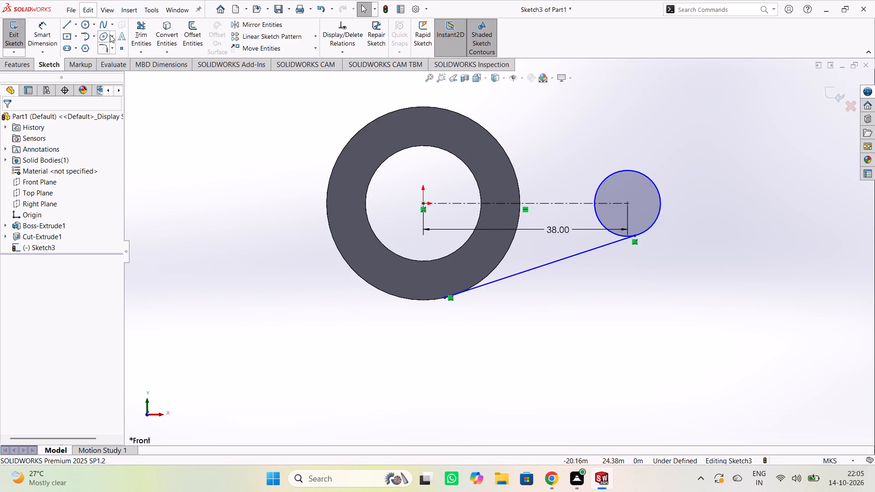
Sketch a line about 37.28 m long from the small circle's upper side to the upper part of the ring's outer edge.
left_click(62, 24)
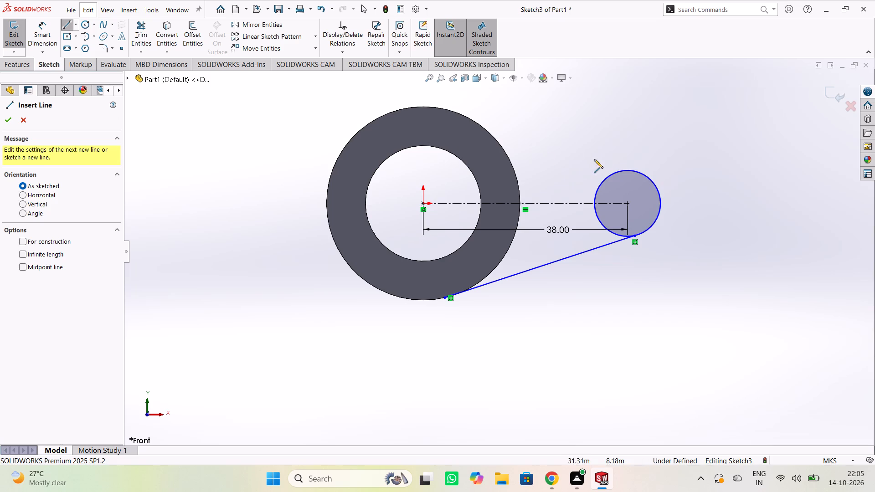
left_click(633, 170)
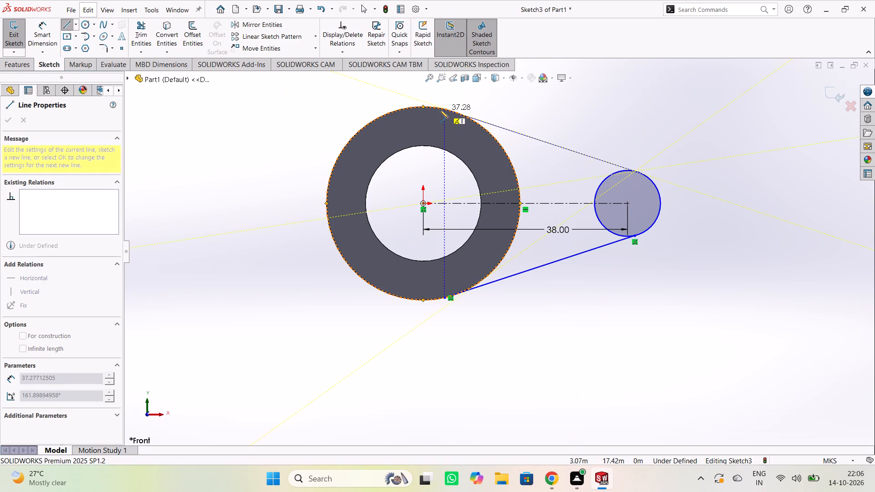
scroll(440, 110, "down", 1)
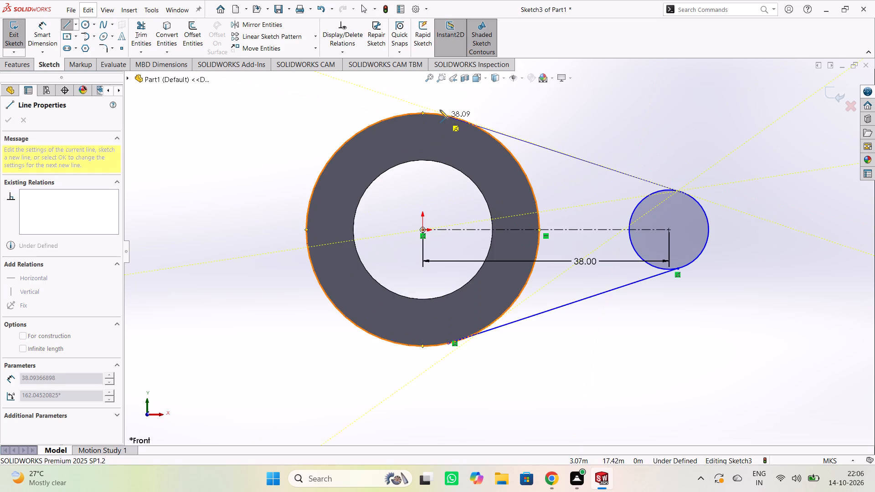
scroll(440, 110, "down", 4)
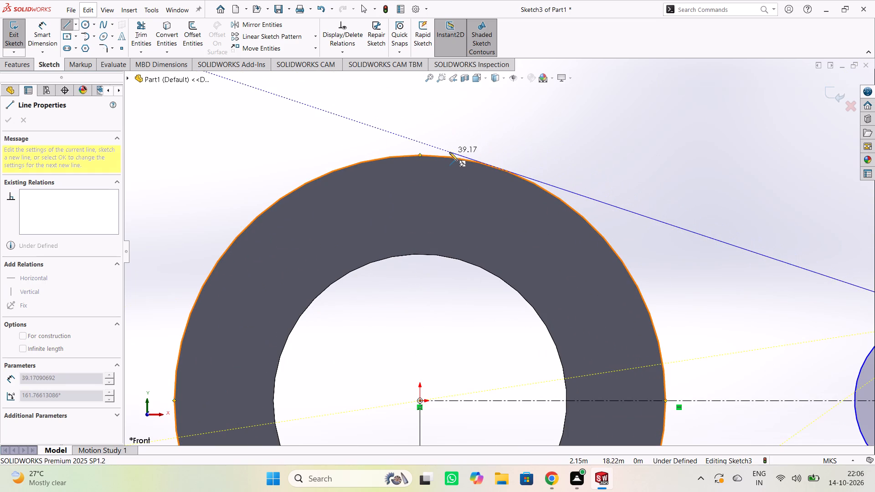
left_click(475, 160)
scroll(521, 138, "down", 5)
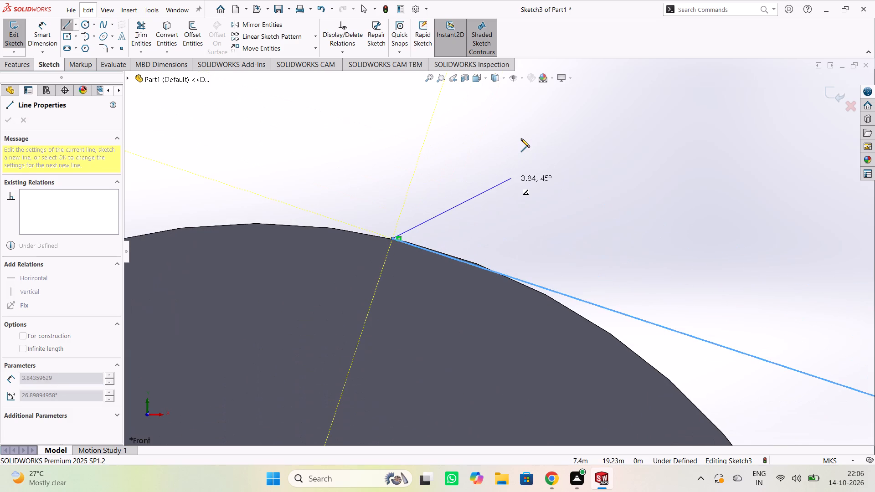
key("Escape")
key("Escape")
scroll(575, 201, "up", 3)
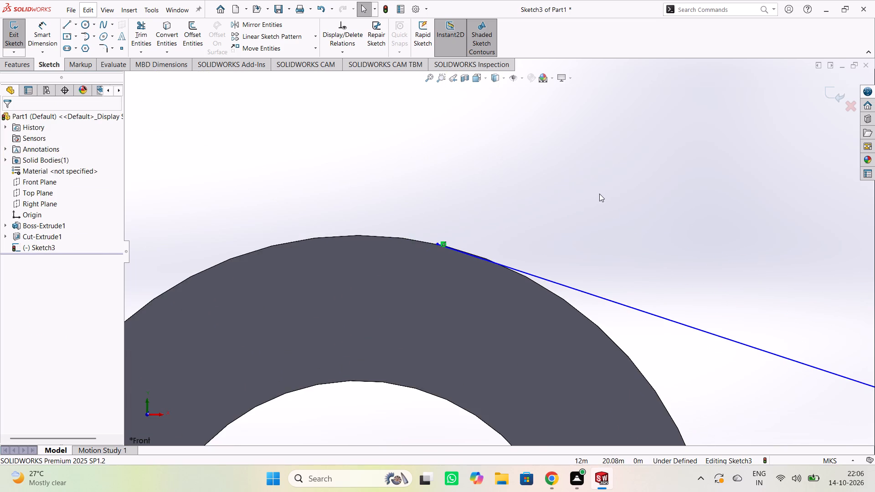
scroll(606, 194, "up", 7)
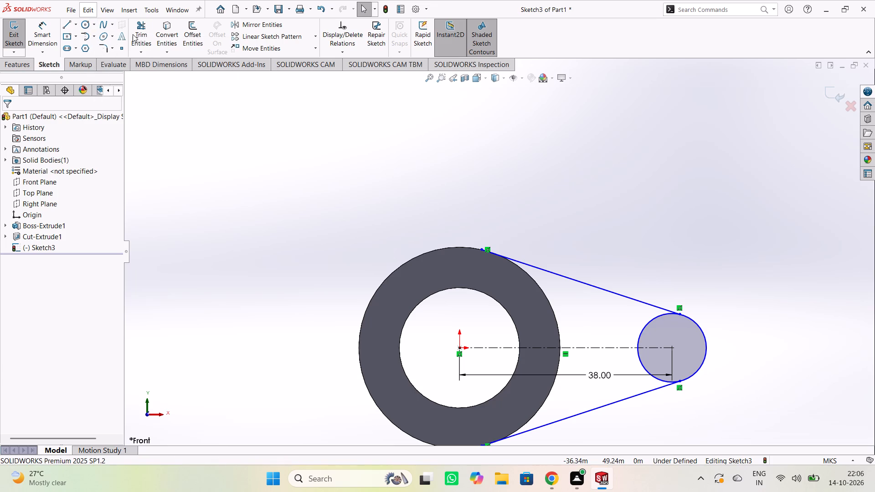
Trim away both connecting lines and the part of the centerline between the ring's center and the small circle.
left_click(134, 33)
left_click_drag(556, 195, 640, 439)
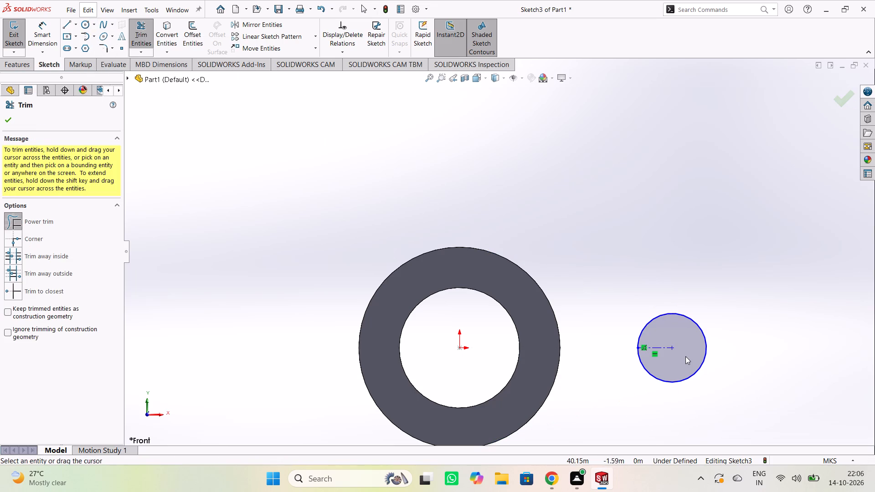
Dimension the small circle with a diameter of 20 m.
right_click(643, 259)
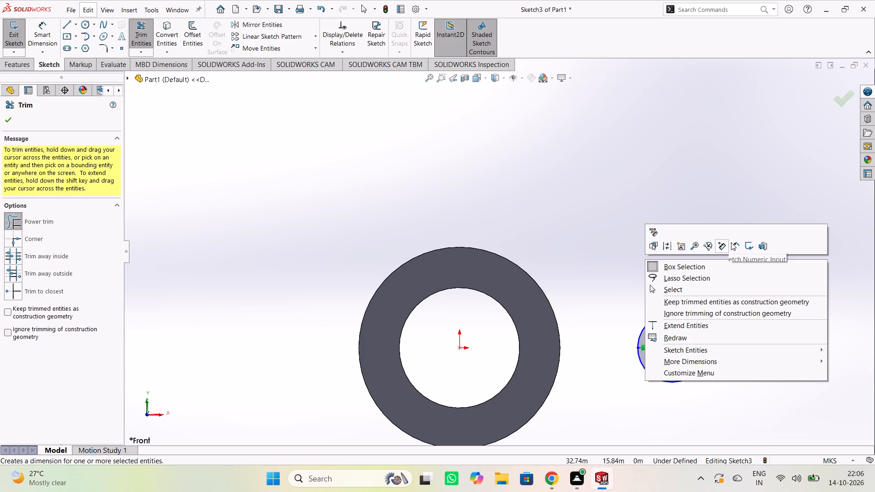
left_click(734, 247)
left_click(693, 319)
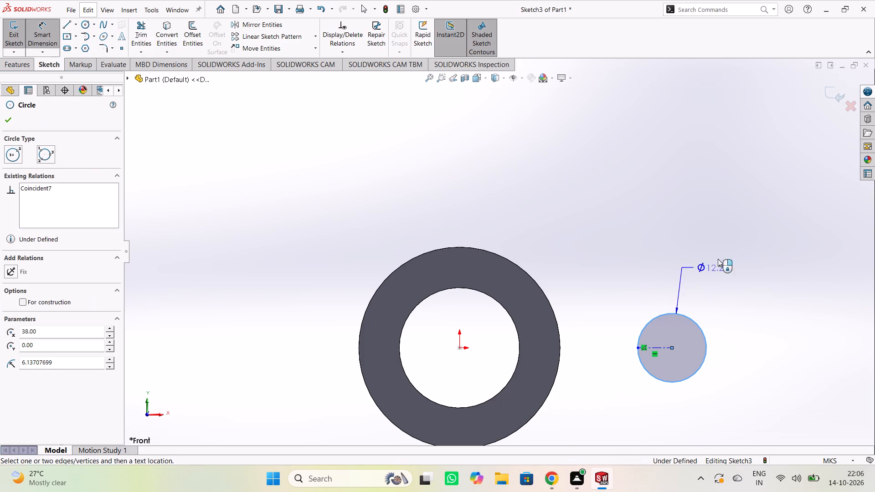
left_click(725, 251)
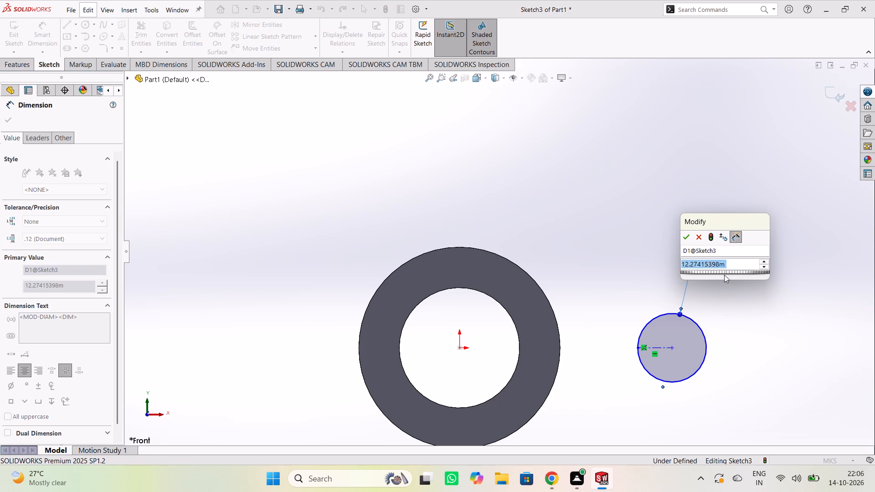
type("20")
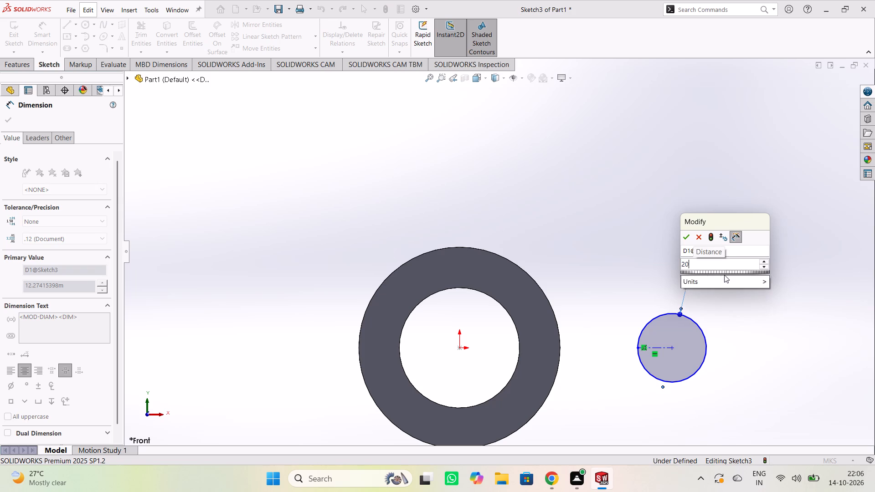
key("Return")
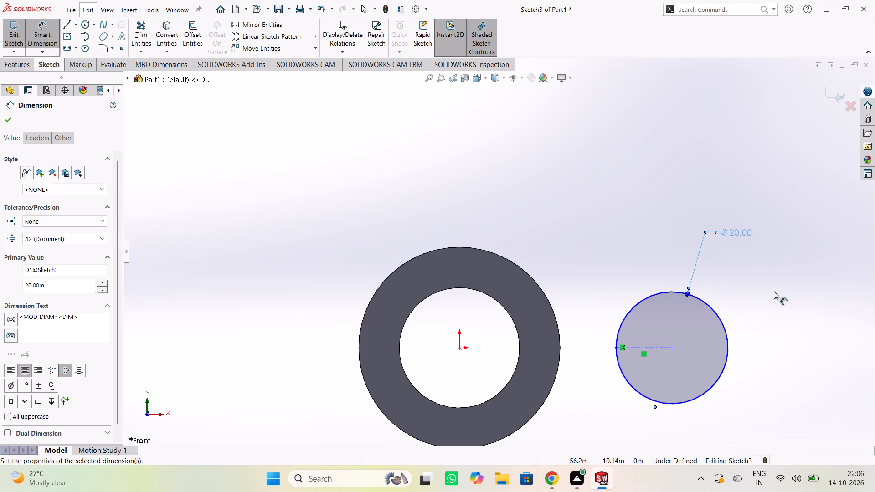
left_click(774, 291)
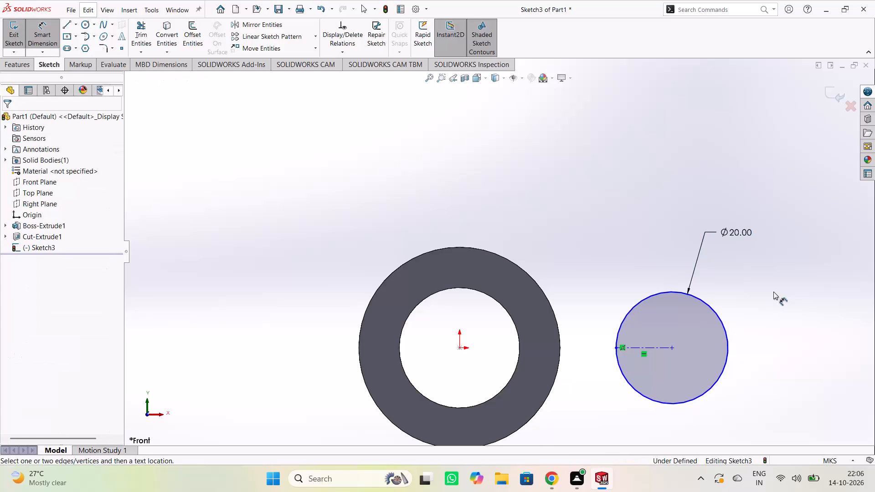
key("Escape")
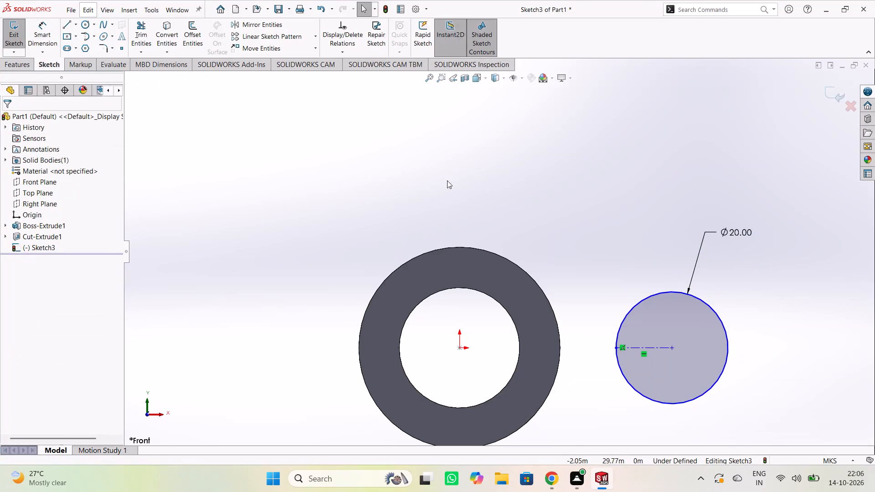
left_click(323, 127)
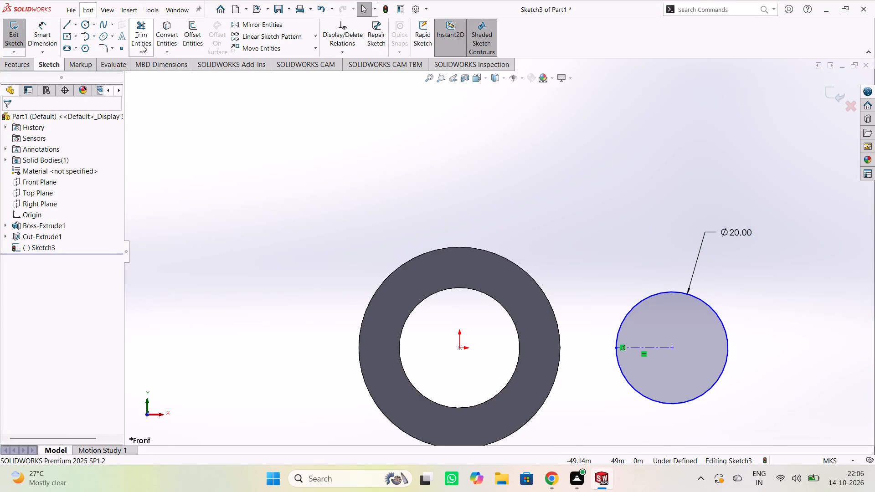
Sketch a line about 36.65 m long from the upper part of the ring's outer edge to the small circle's upper side.
left_click(69, 29)
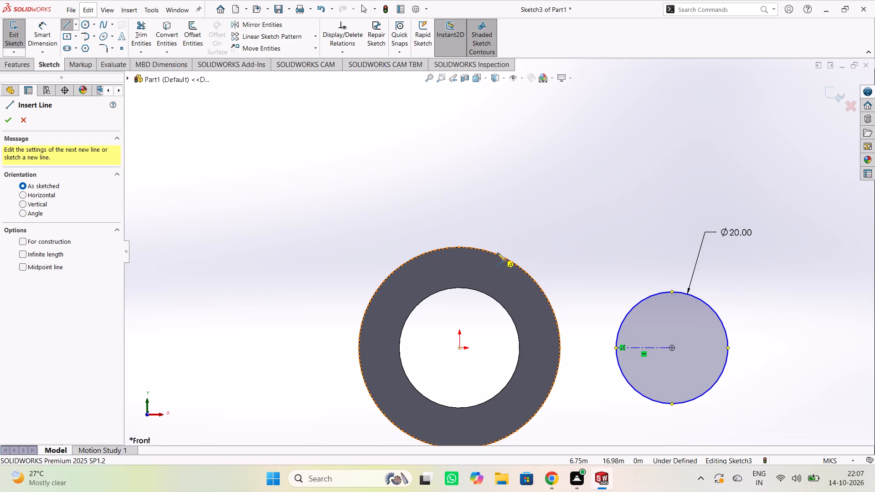
left_click(473, 247)
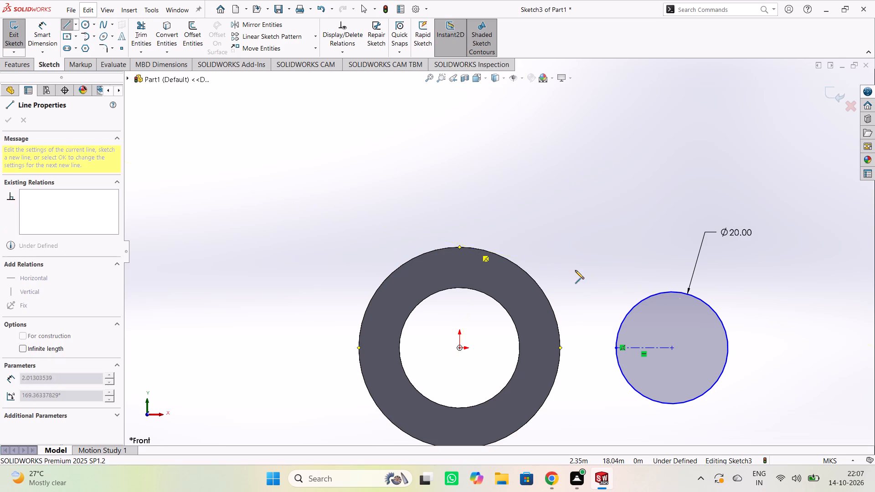
left_click(681, 289)
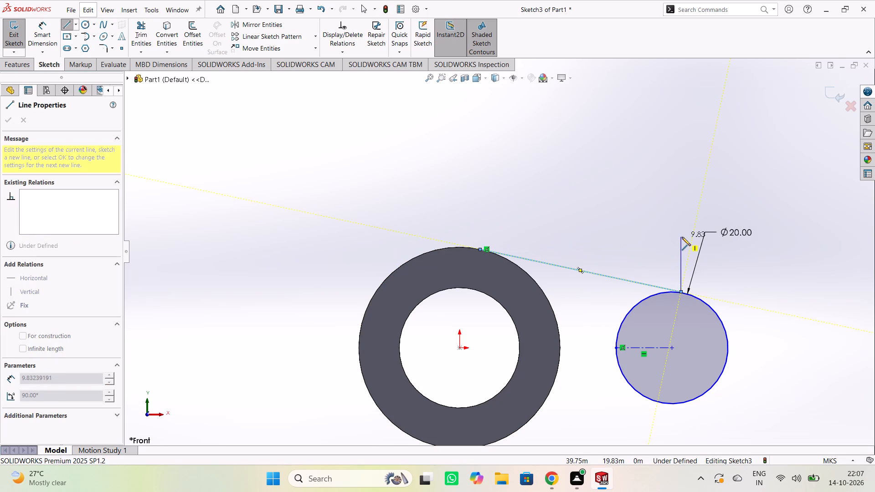
key("Escape")
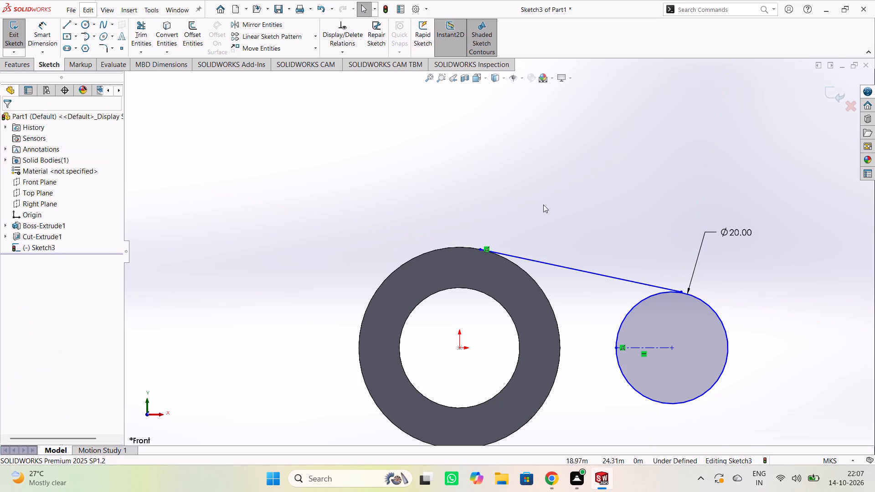
Mirror a copy of the upper connecting line about the short horizontal centerline inside the small circle.
left_click_drag(589, 214, 587, 298)
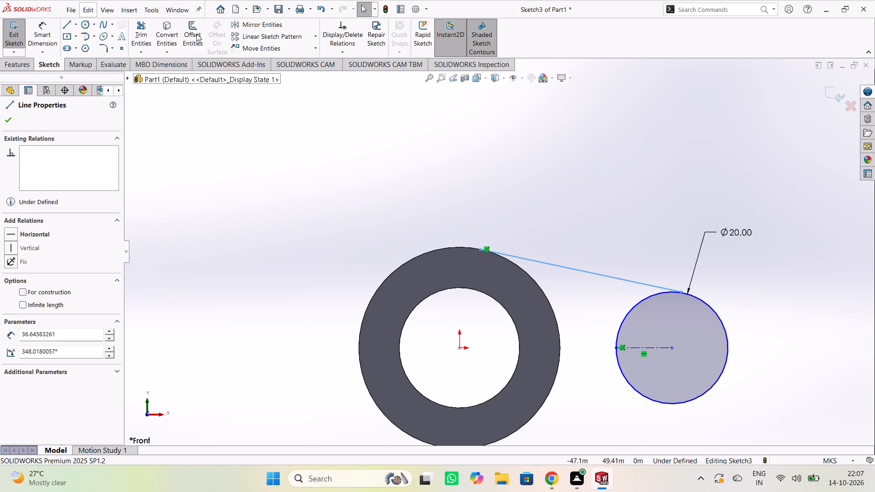
left_click(273, 25)
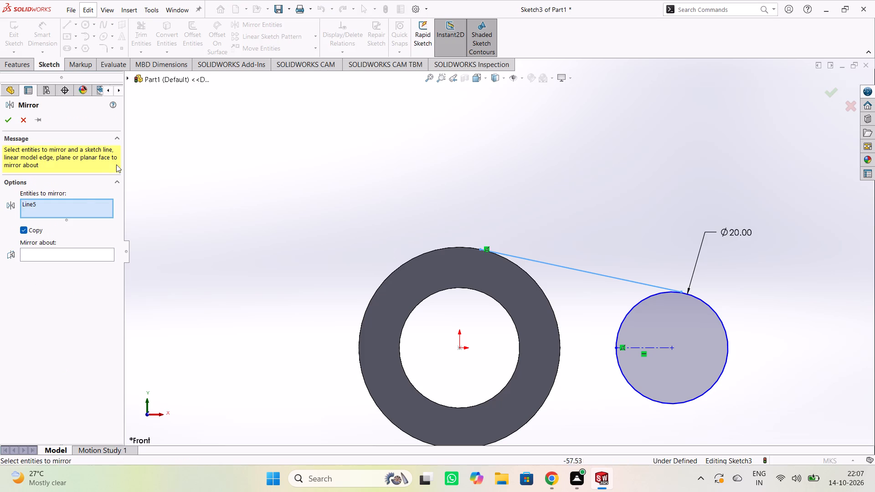
left_click(62, 256)
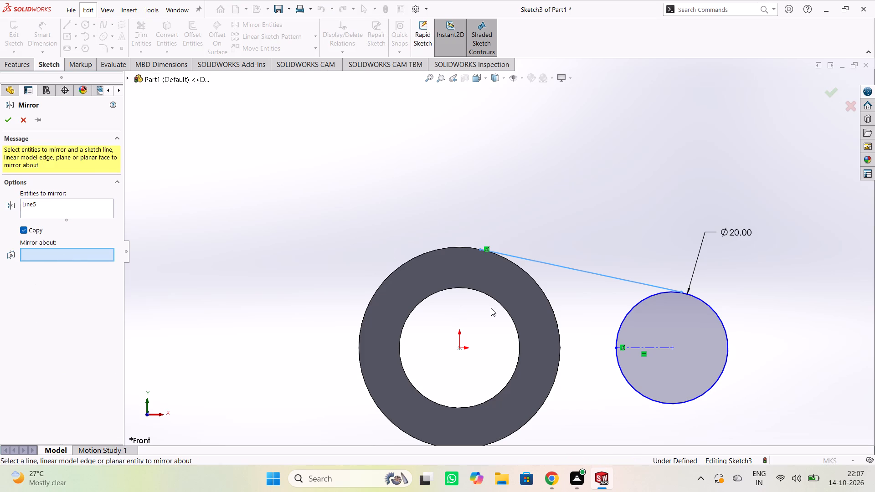
left_click(632, 346)
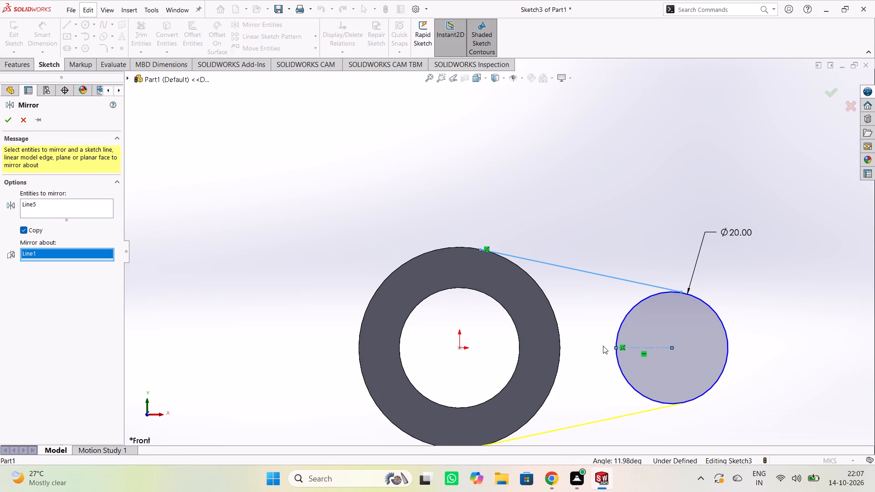
left_click(10, 118)
left_click(335, 228)
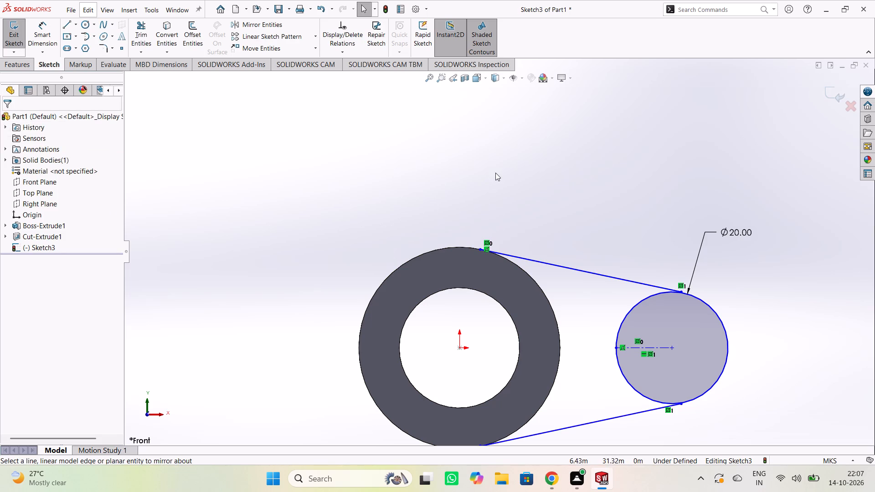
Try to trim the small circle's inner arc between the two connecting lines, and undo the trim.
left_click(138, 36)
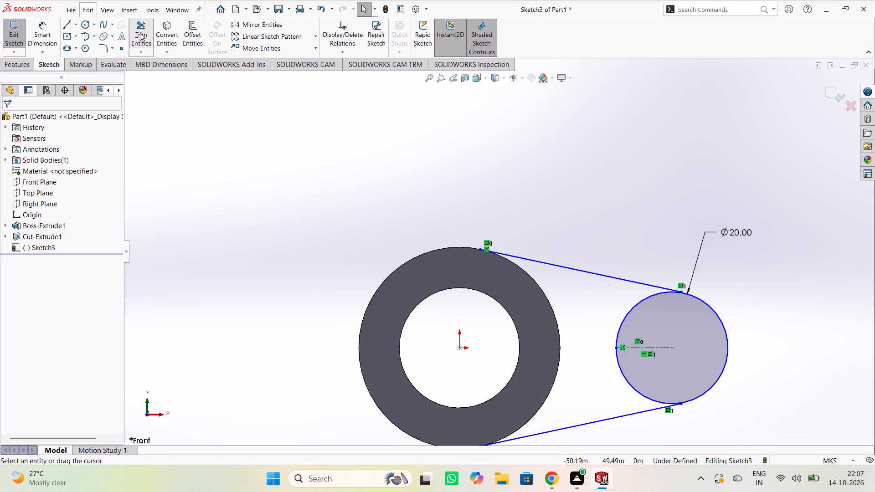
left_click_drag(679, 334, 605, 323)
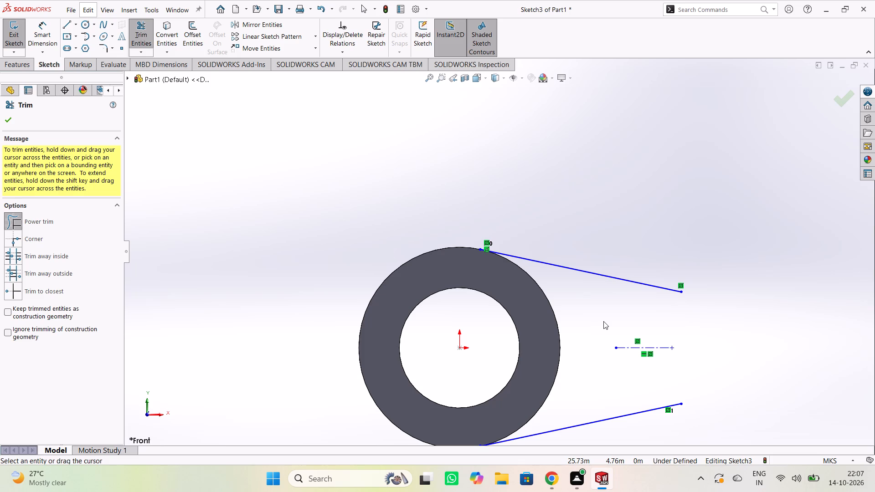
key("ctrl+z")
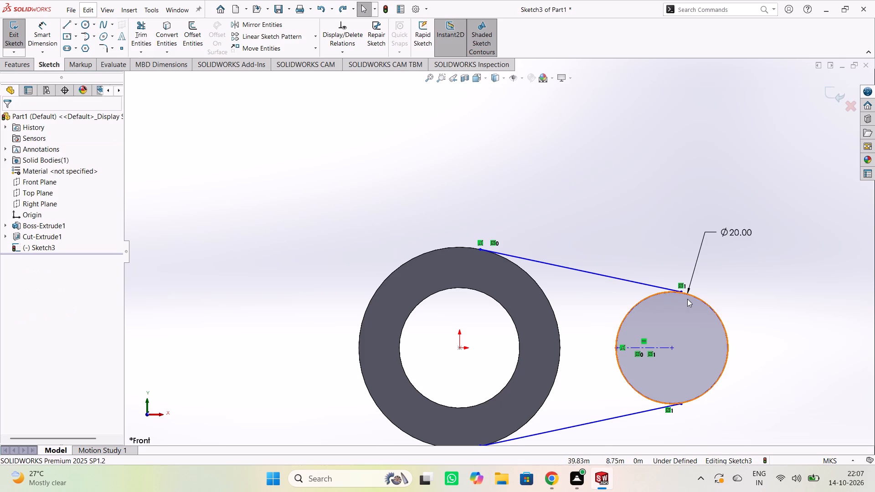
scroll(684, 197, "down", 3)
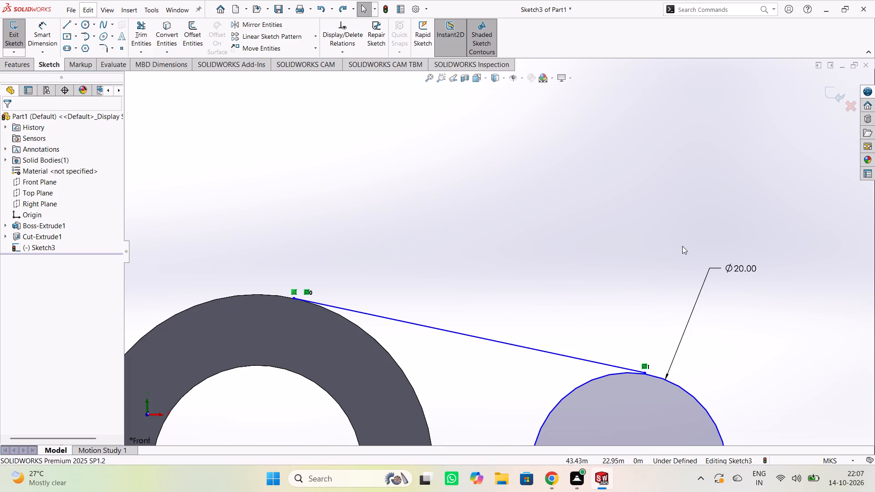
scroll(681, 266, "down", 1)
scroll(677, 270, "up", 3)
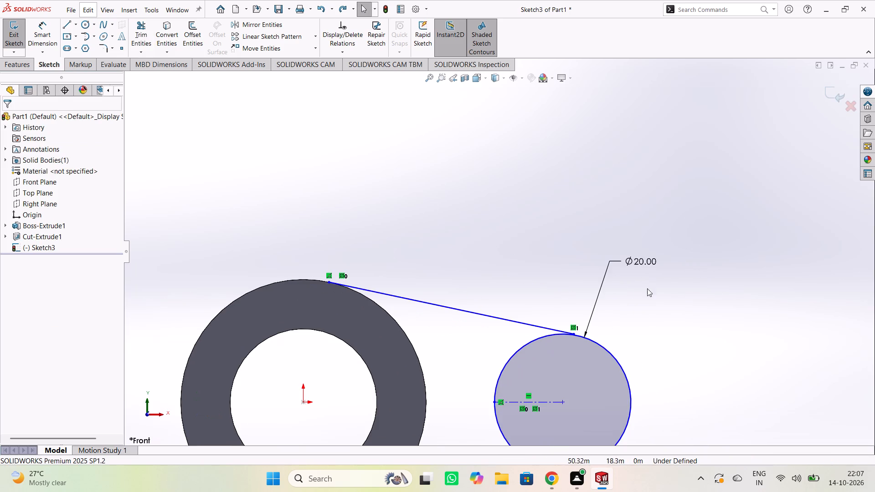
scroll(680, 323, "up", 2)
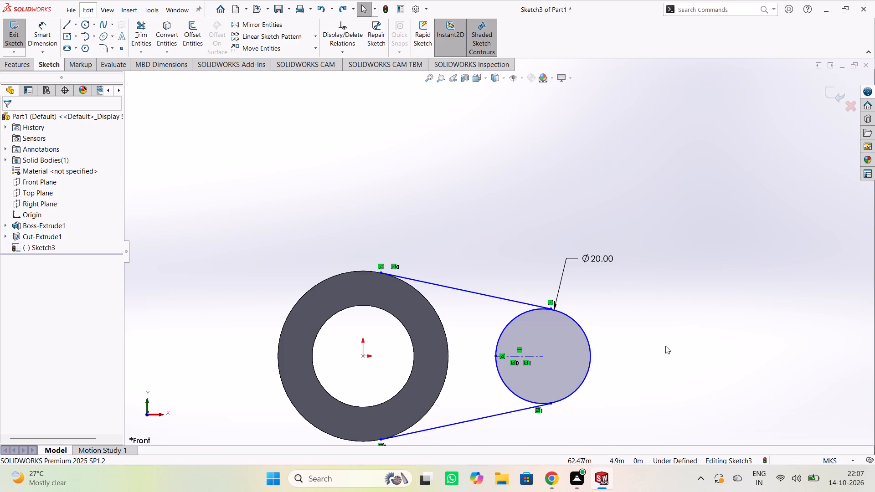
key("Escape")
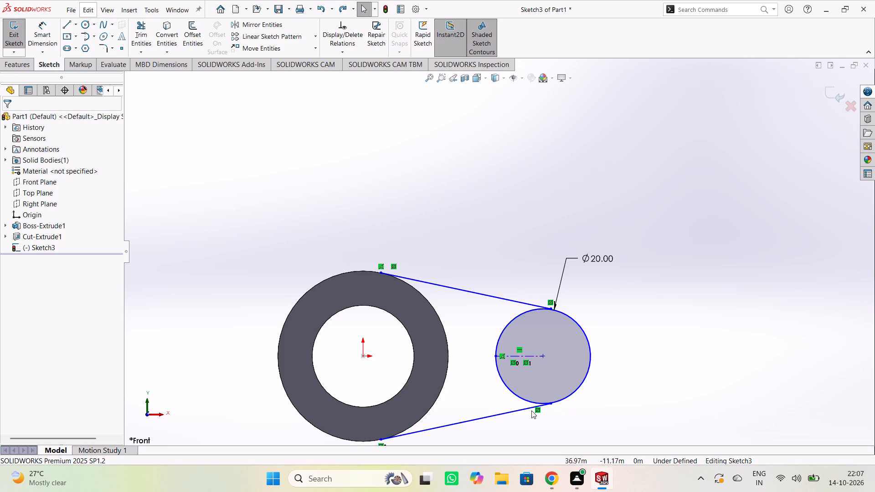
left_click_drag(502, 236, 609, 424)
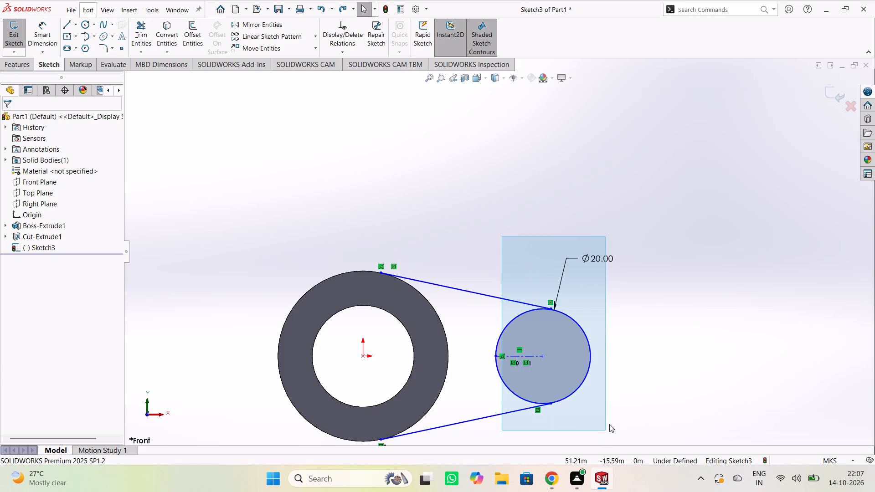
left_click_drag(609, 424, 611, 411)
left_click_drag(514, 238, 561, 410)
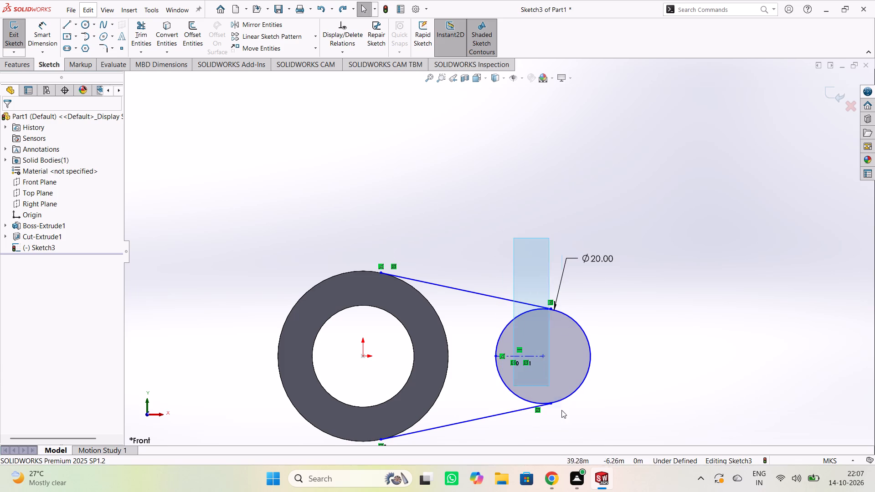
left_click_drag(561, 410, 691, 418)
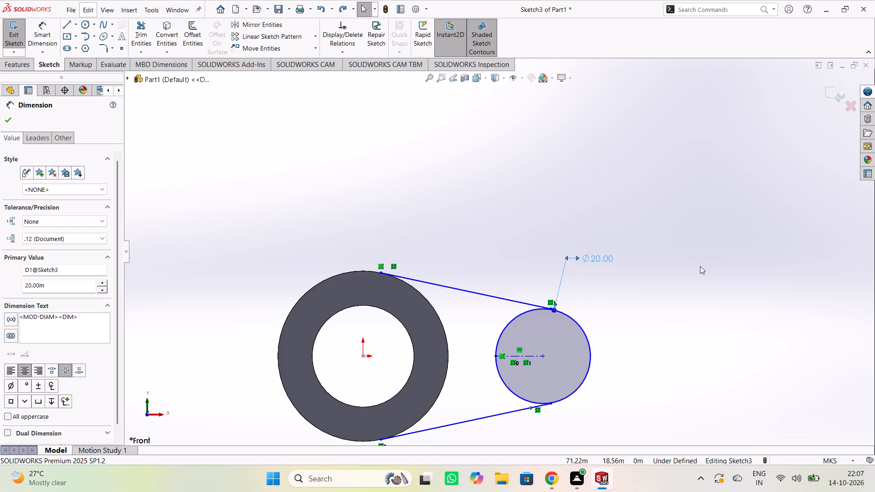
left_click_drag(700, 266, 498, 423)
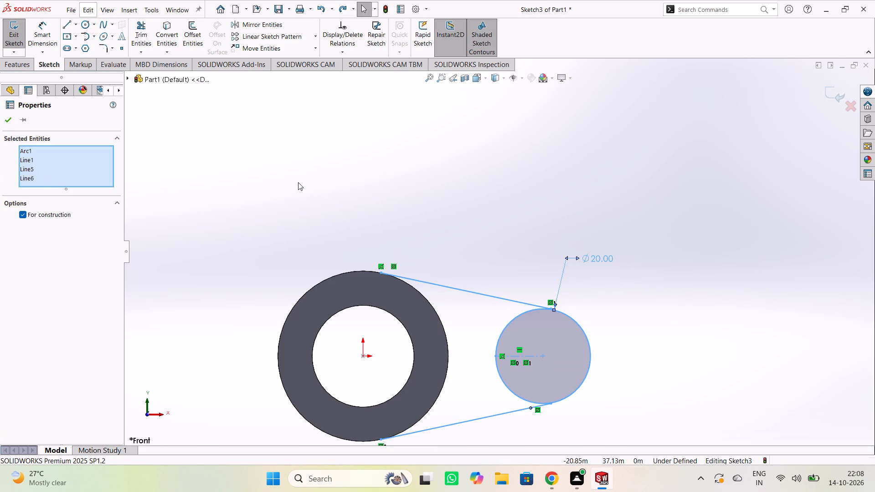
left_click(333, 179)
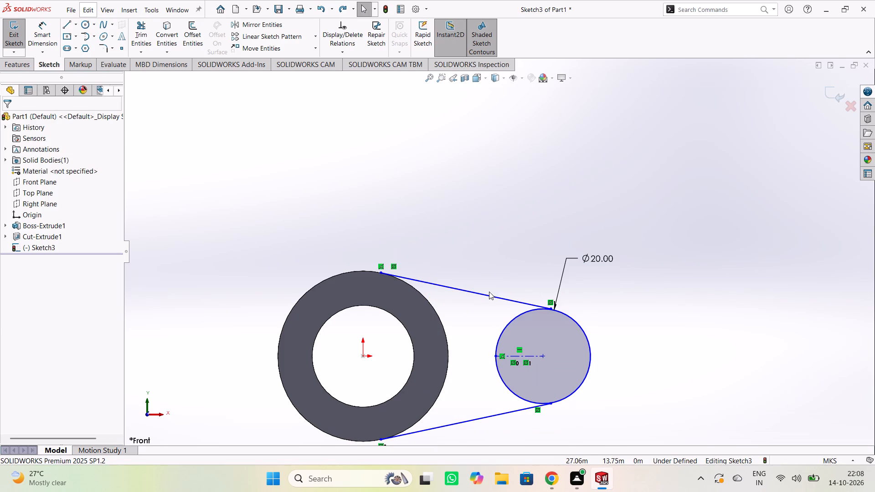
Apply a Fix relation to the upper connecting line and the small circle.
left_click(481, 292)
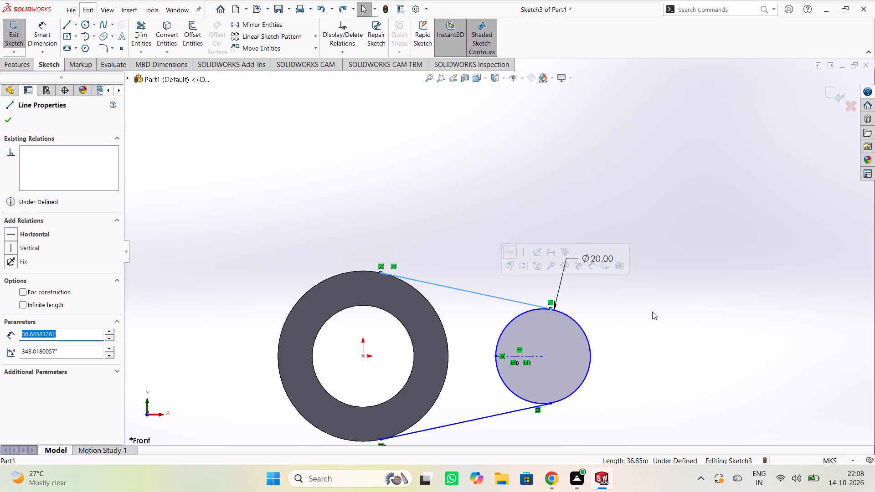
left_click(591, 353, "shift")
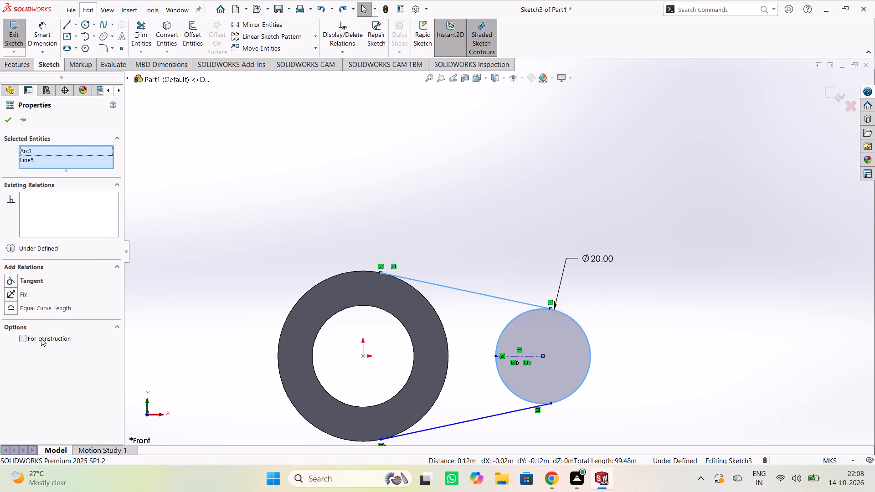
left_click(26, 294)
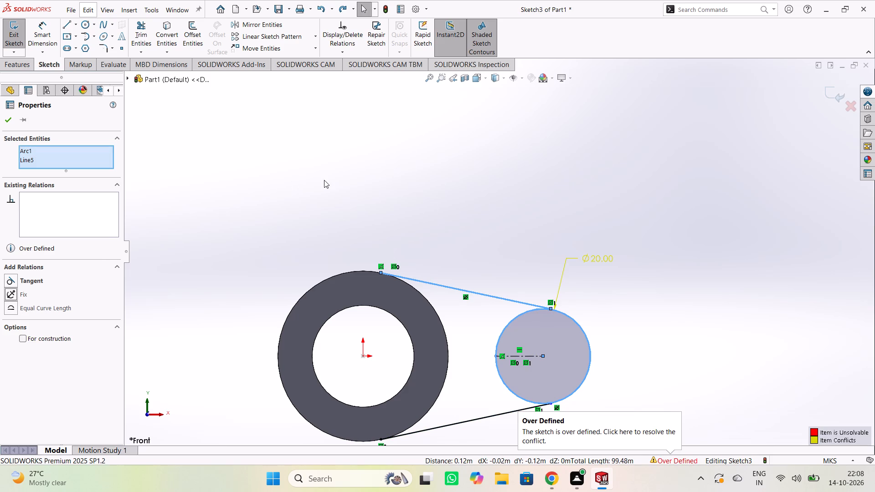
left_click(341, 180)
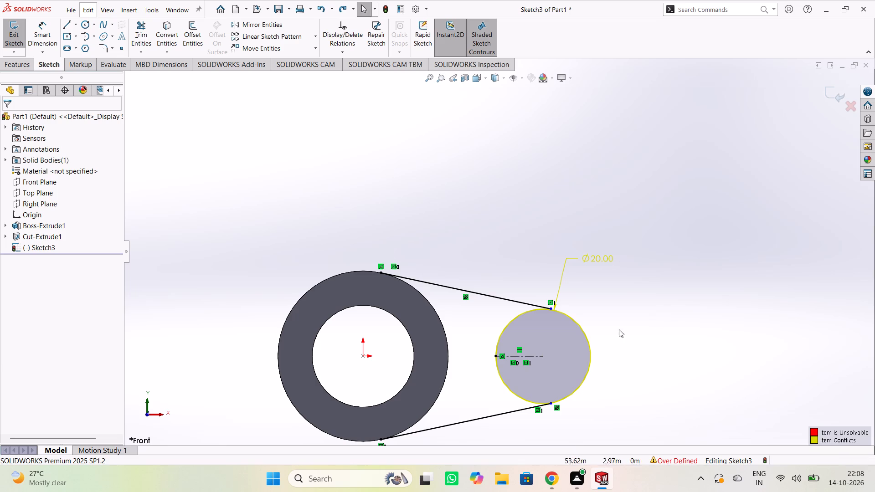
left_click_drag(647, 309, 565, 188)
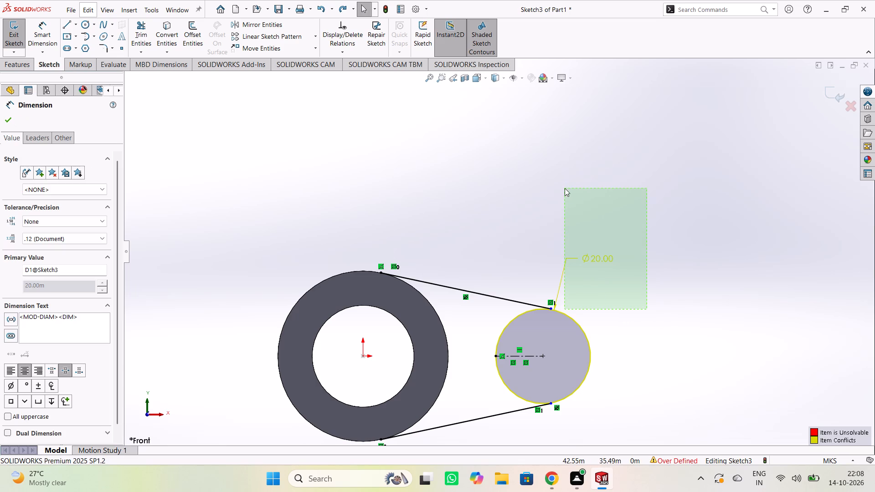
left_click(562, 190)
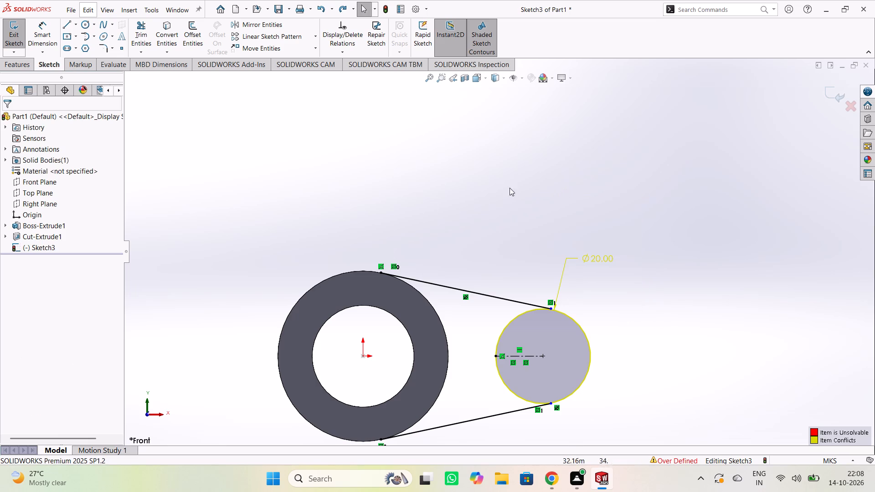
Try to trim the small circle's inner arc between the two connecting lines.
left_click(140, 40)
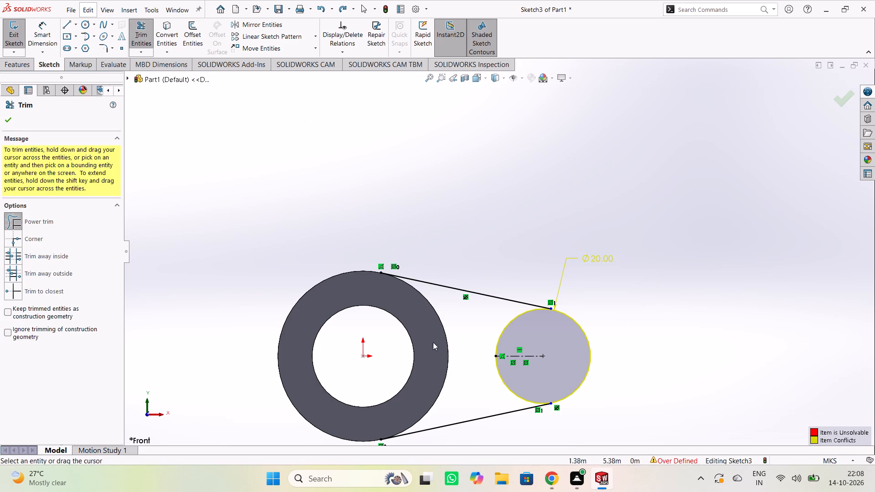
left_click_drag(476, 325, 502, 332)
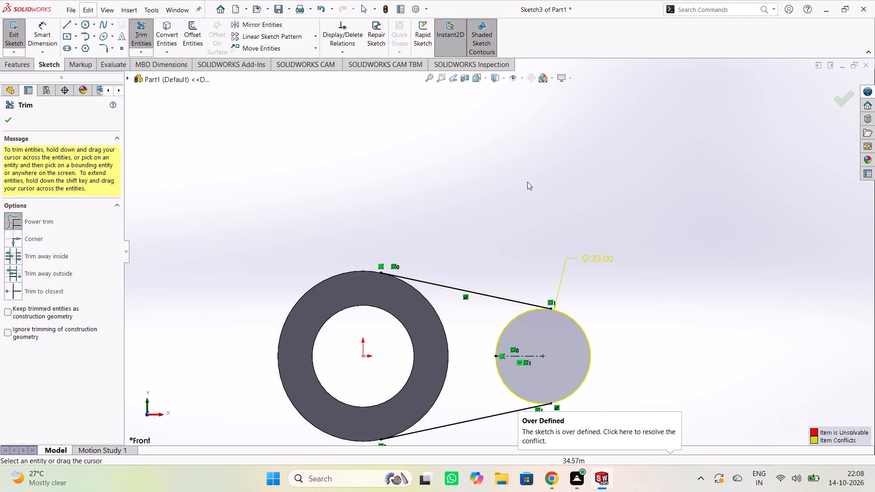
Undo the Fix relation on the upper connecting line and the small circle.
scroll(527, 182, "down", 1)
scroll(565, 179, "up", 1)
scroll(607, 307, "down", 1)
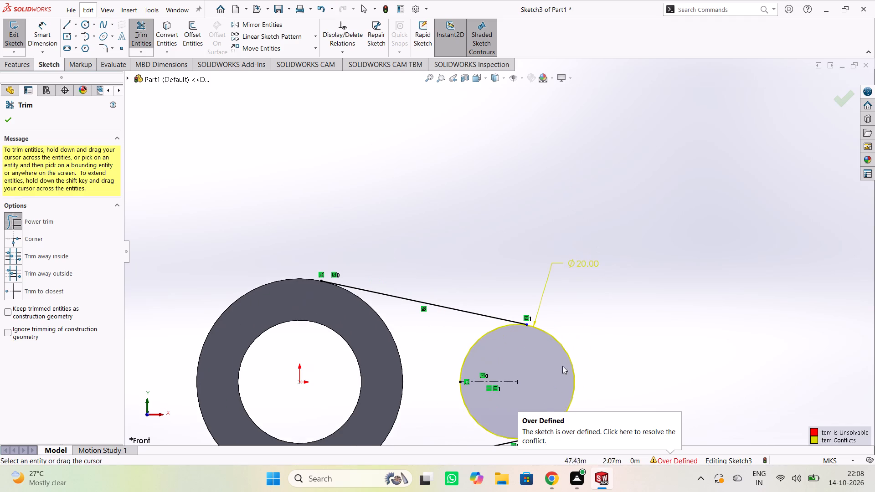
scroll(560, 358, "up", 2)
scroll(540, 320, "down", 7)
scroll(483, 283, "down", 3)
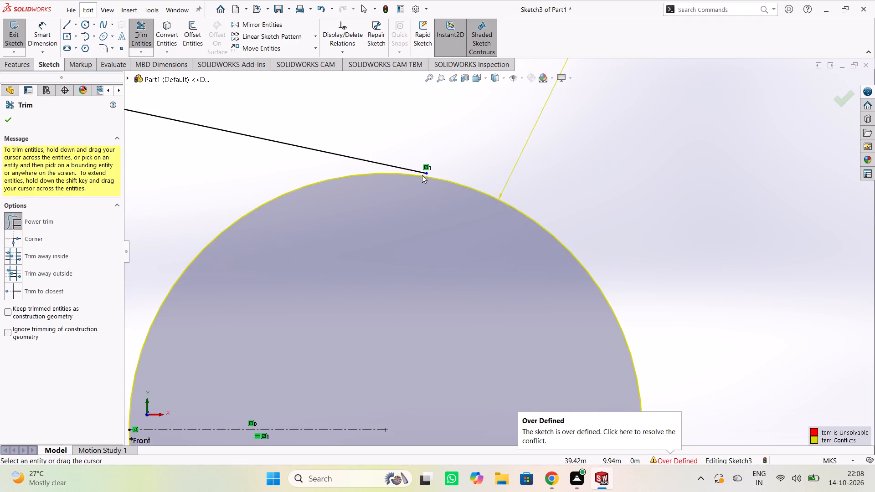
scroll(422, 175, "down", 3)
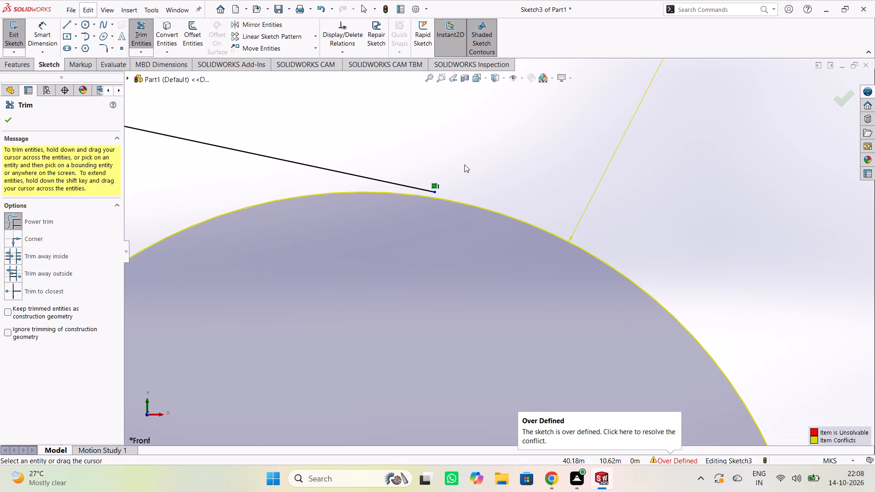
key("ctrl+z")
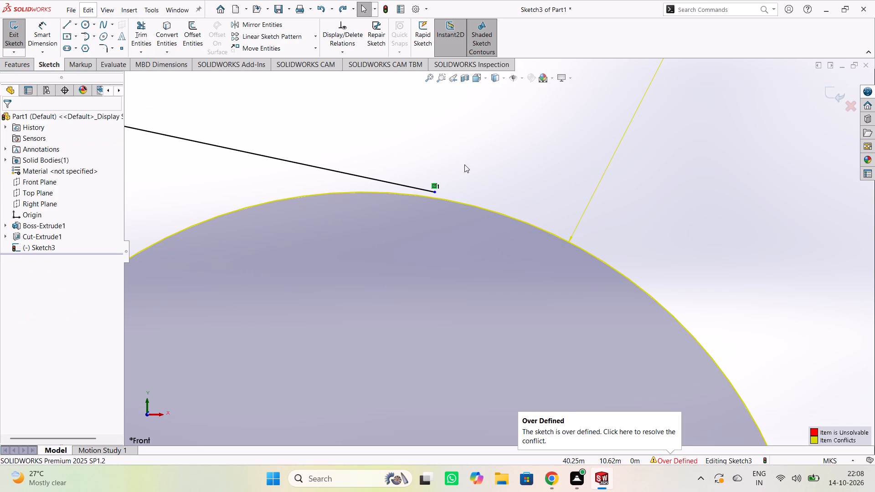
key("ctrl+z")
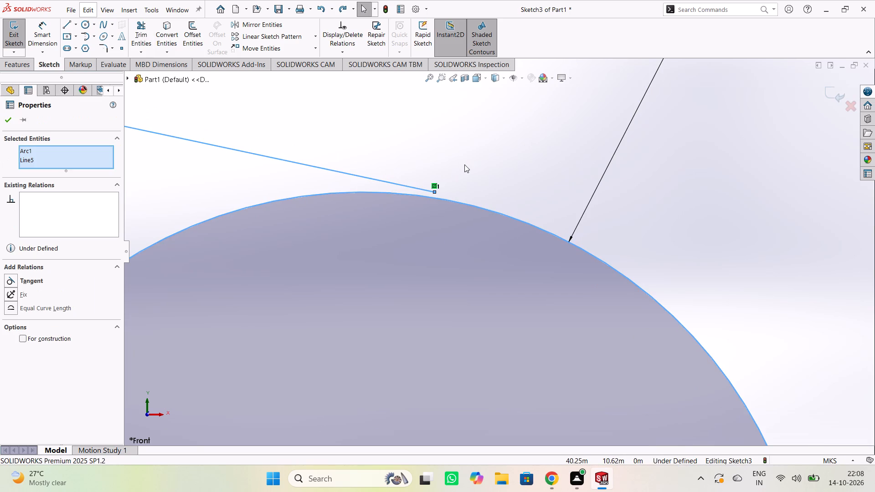
Sketch a line about 1.95 m long from the upper connecting line's outer end to a point on the small circle.
scroll(467, 182, "down", 4)
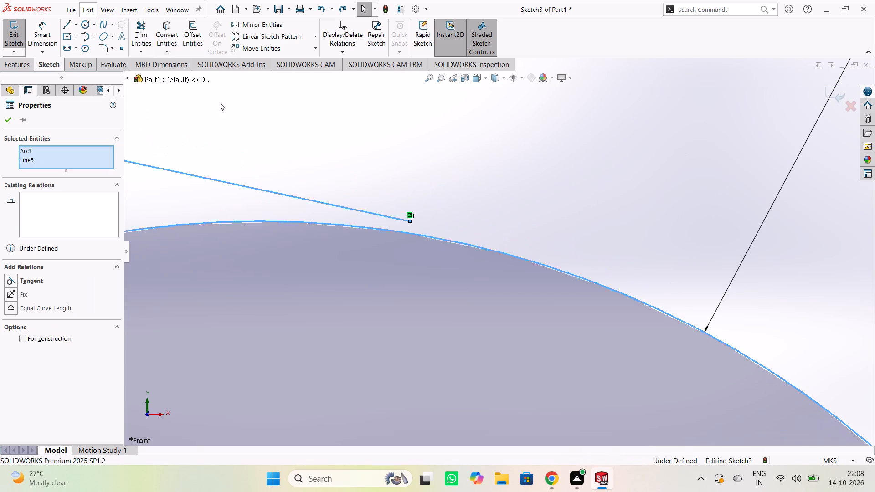
left_click(66, 26)
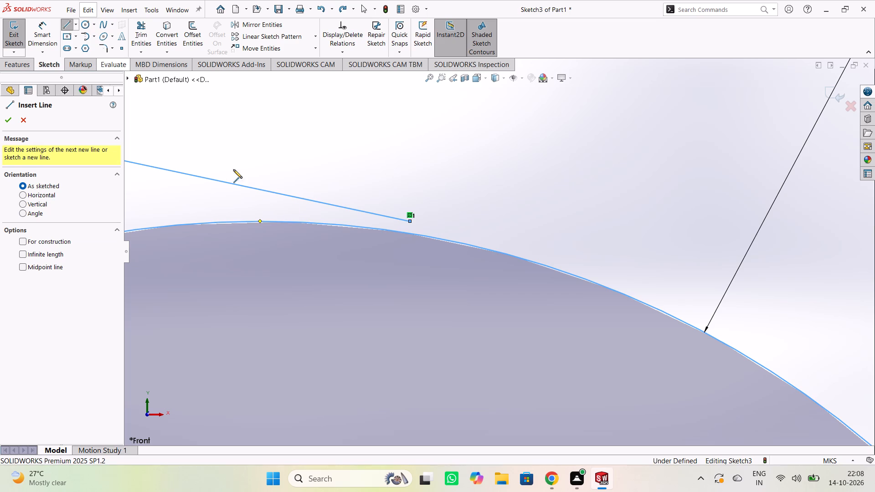
left_click(410, 222)
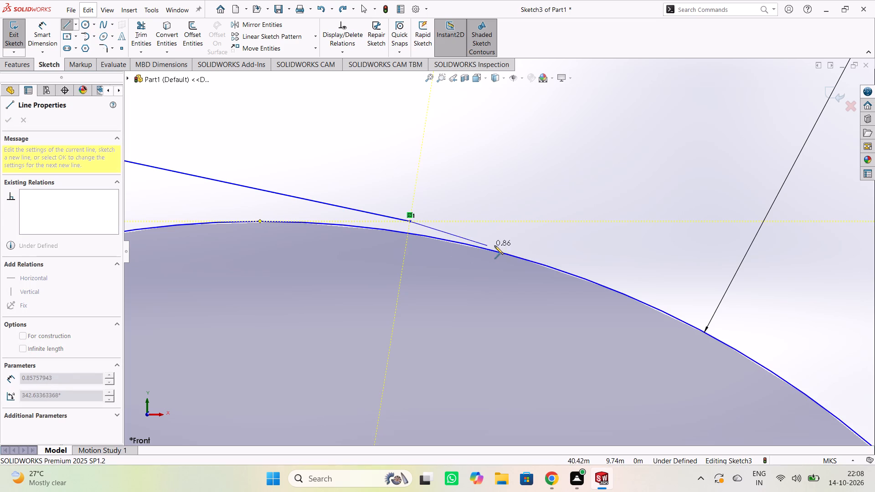
left_click(585, 278)
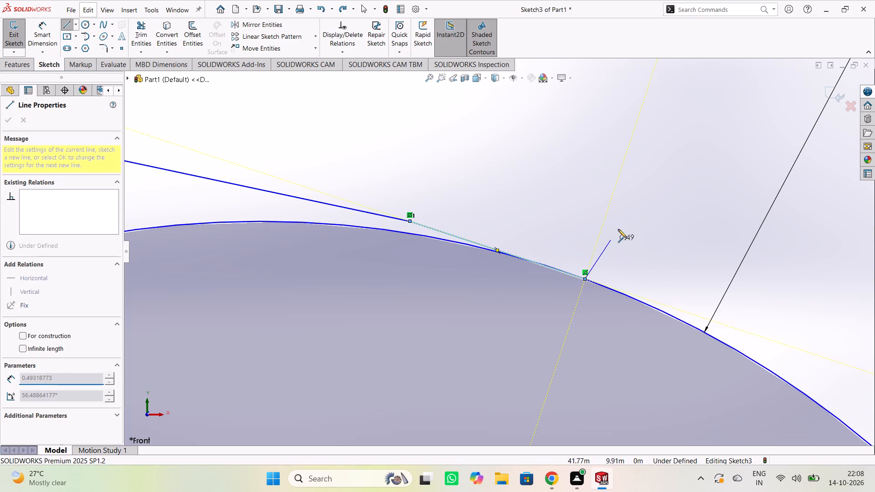
key("Escape")
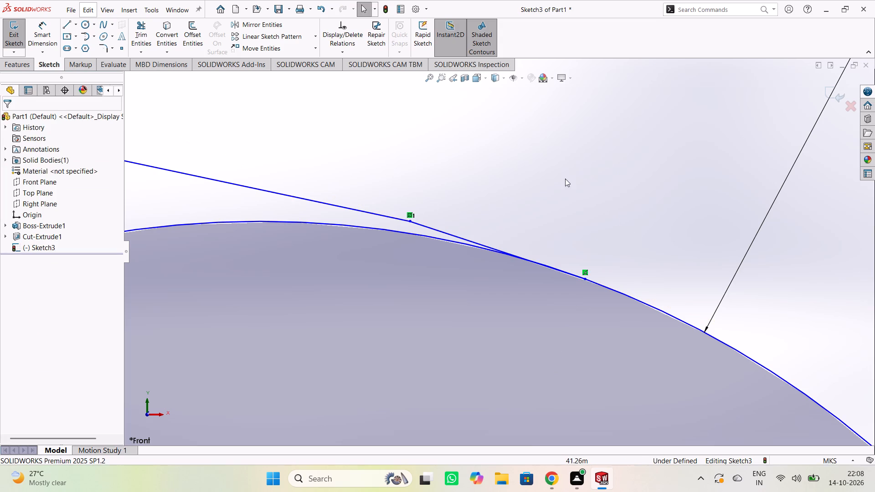
Sketch a line about 1.35 m long from the lower connecting line's outer end to a point on the small circle.
scroll(548, 191, "down", 5)
scroll(550, 194, "up", 11)
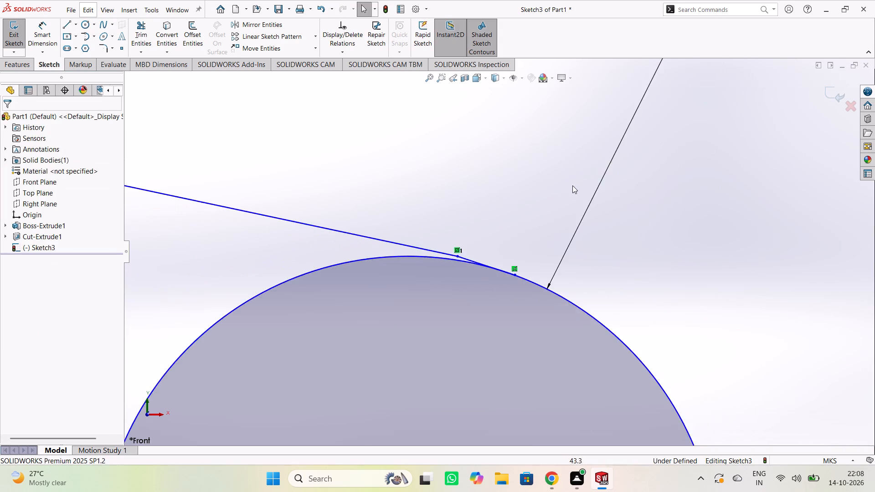
scroll(572, 185, "up", 6)
scroll(517, 442, "down", 3)
scroll(487, 354, "down", 2)
scroll(456, 295, "down", 2)
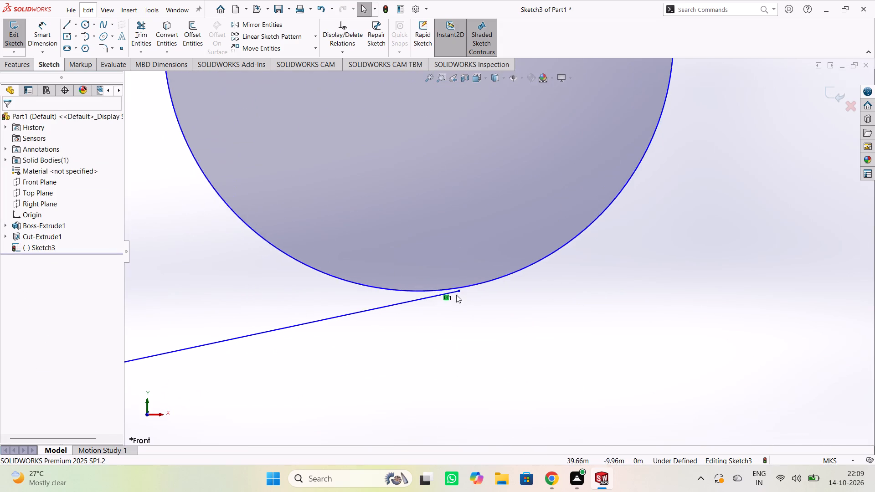
scroll(456, 295, "down", 8)
scroll(490, 276, "down", 5)
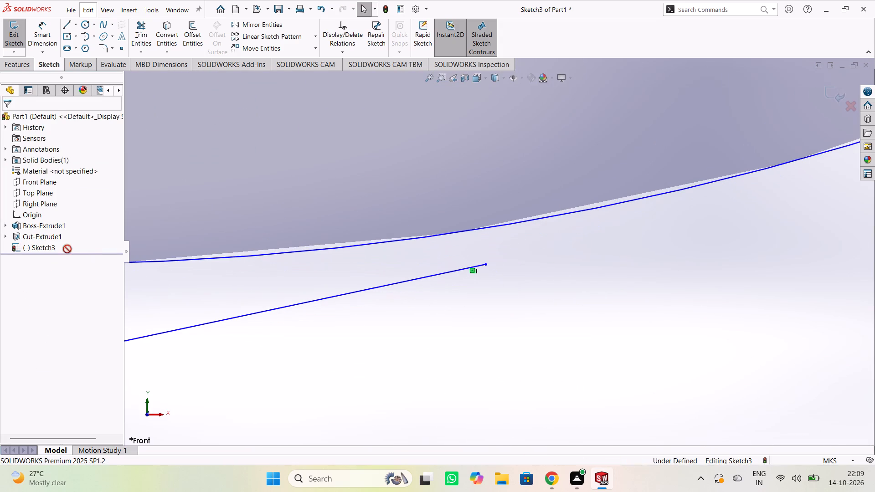
left_click(67, 27)
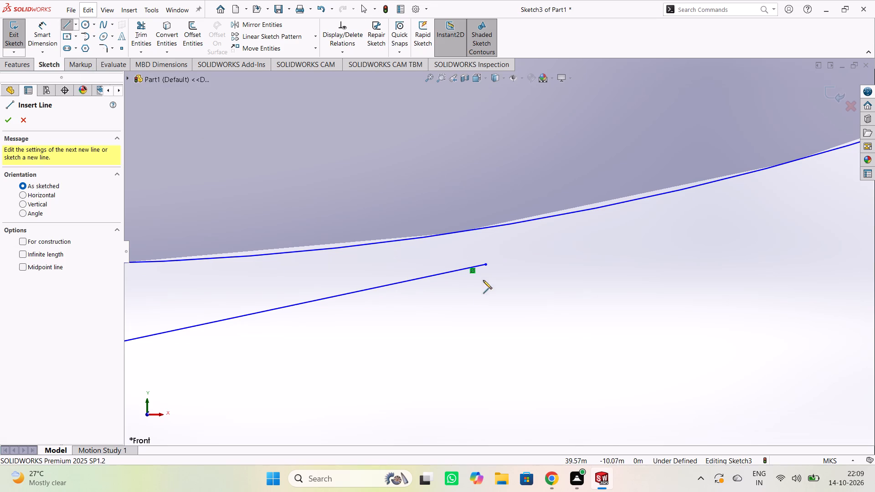
left_click(485, 266)
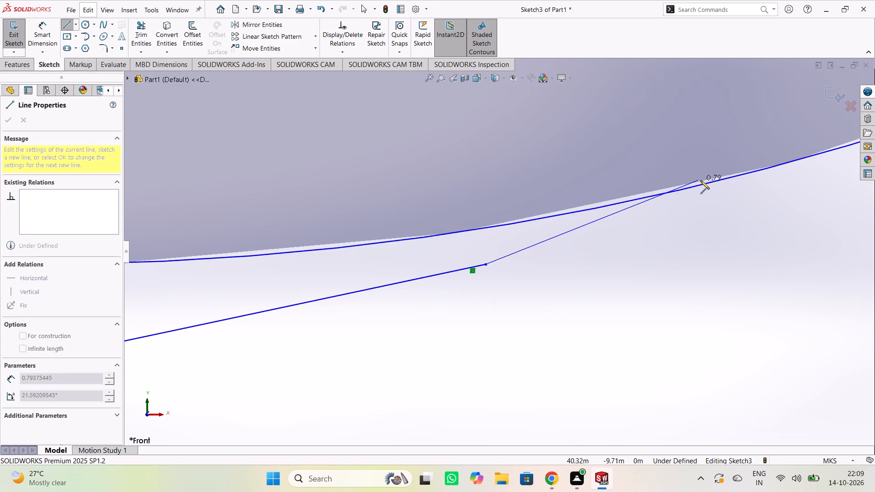
scroll(696, 189, "down", 4)
scroll(696, 195, "up", 6)
scroll(651, 207, "down", 1)
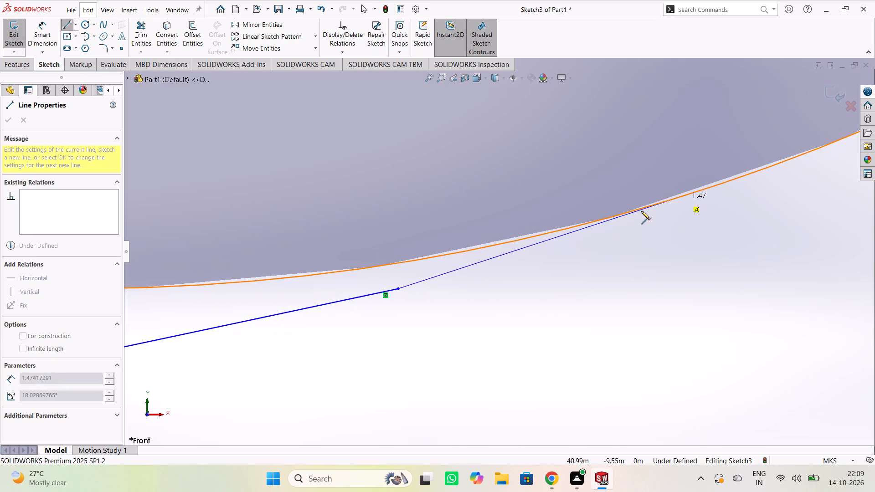
scroll(641, 211, "down", 4)
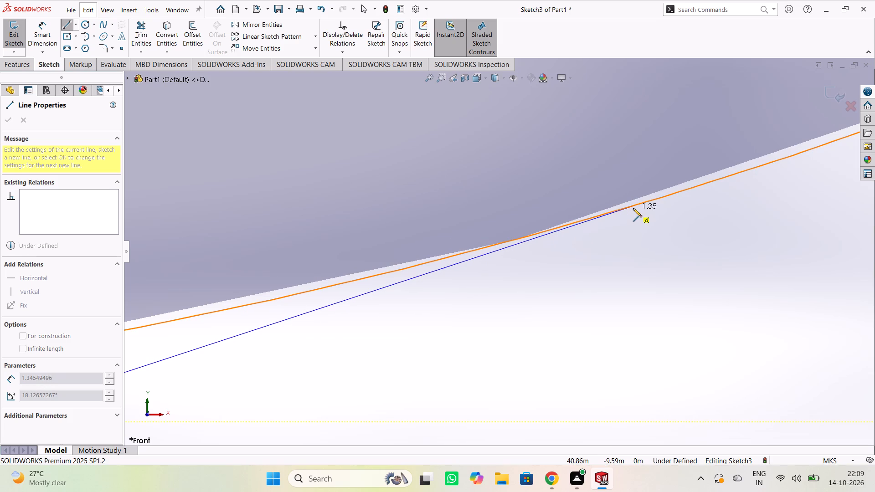
left_click(633, 208)
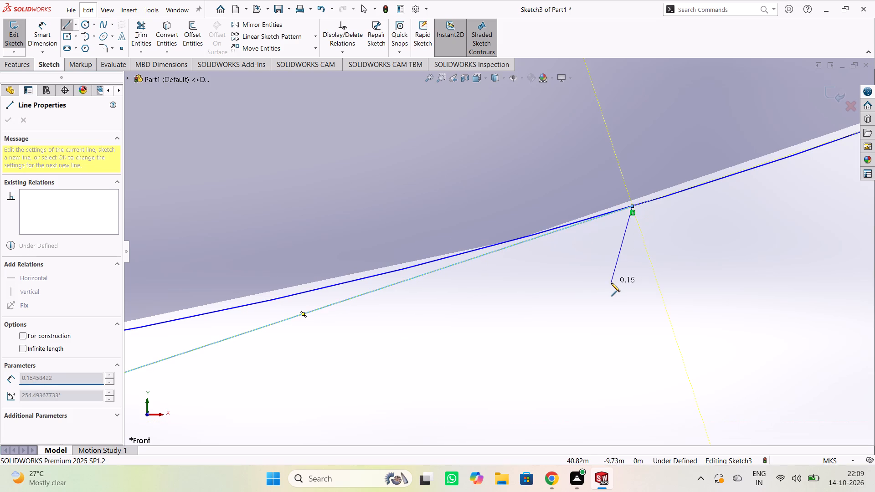
key("Escape")
Trim away the small circle's inner arc facing the ring, between the two short closing lines.
scroll(604, 254, "down", 3)
scroll(630, 268, "up", 8)
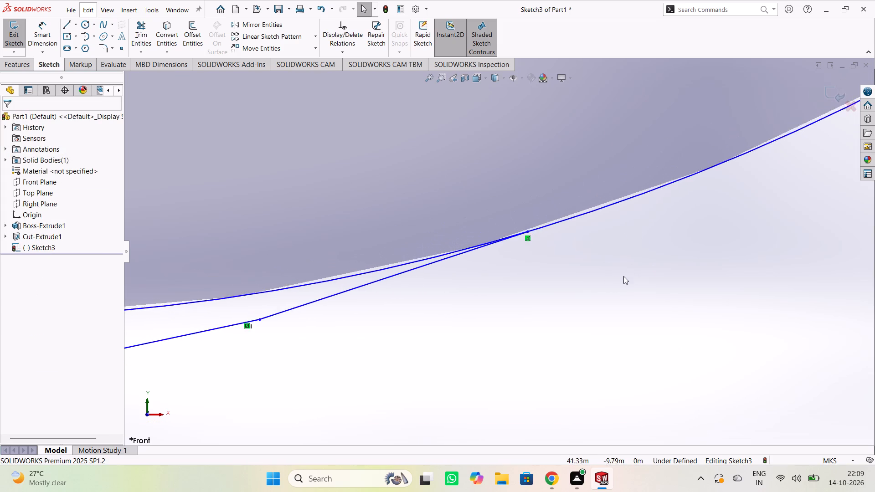
scroll(623, 276, "up", 17)
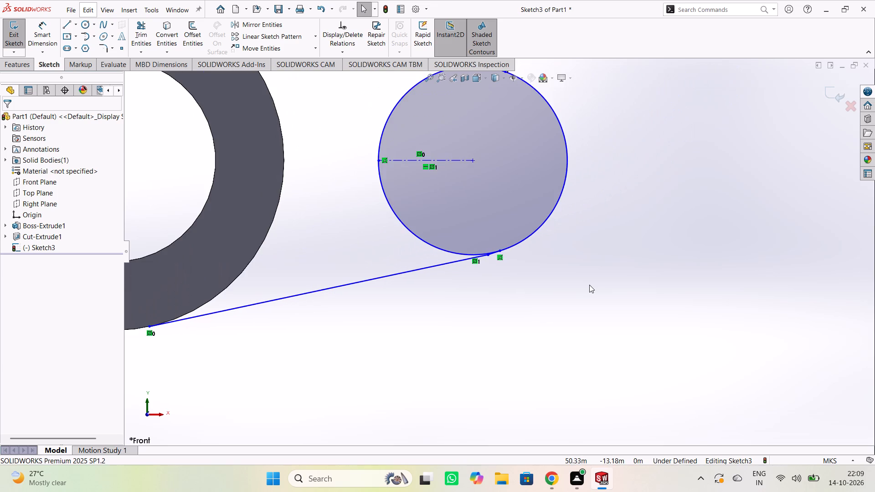
scroll(589, 285, "up", 2)
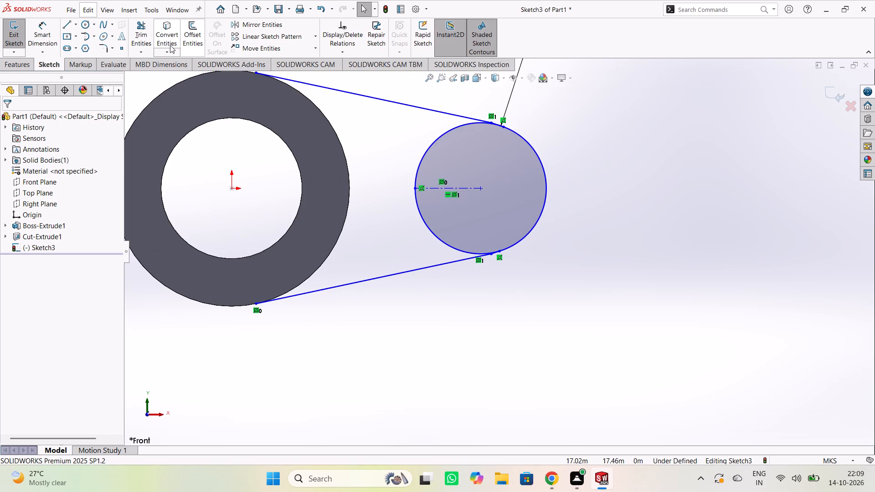
left_click(143, 41)
left_click_drag(388, 144, 424, 160)
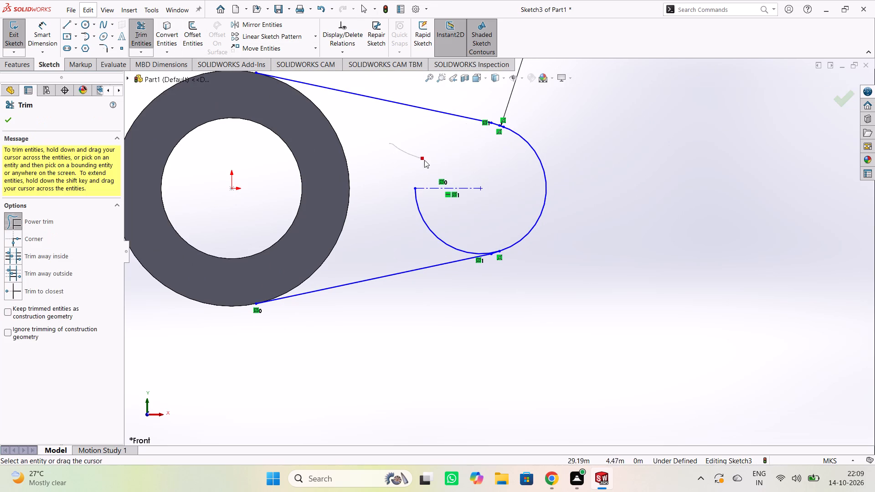
left_click_drag(424, 160, 446, 161)
left_click_drag(396, 241, 464, 228)
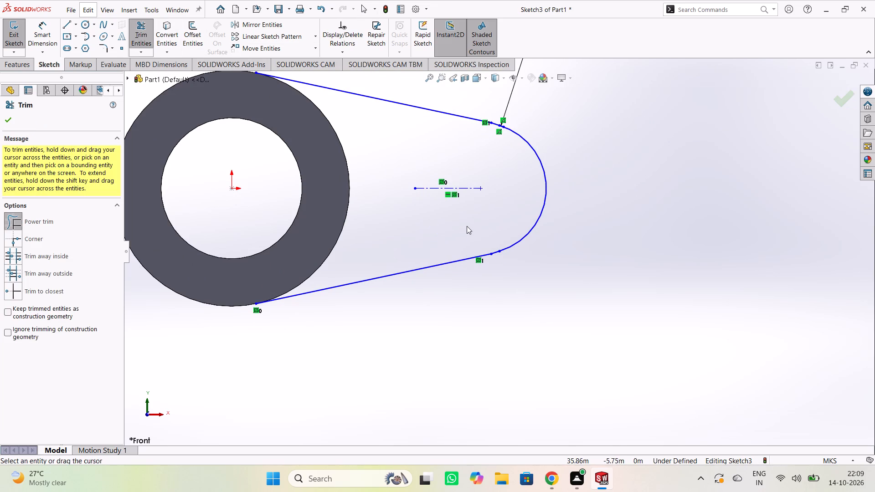
Trim away the short horizontal centerline inside the arm's rounded end.
left_click_drag(480, 208, 406, 149)
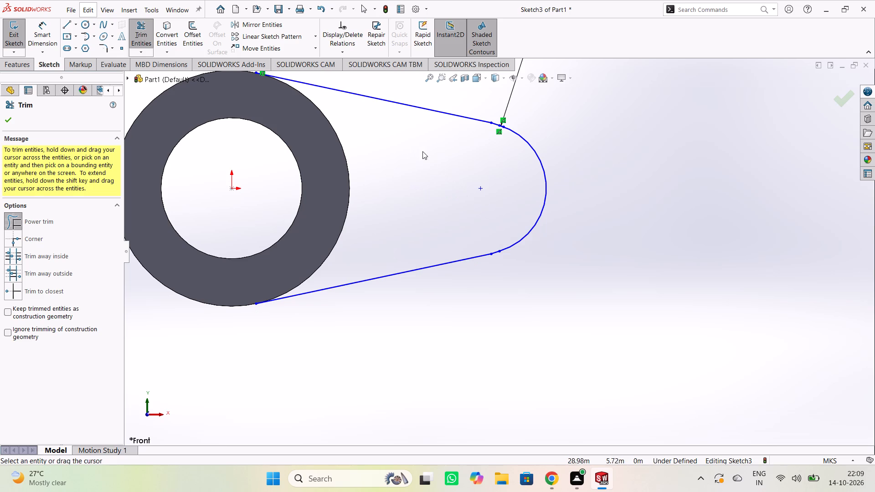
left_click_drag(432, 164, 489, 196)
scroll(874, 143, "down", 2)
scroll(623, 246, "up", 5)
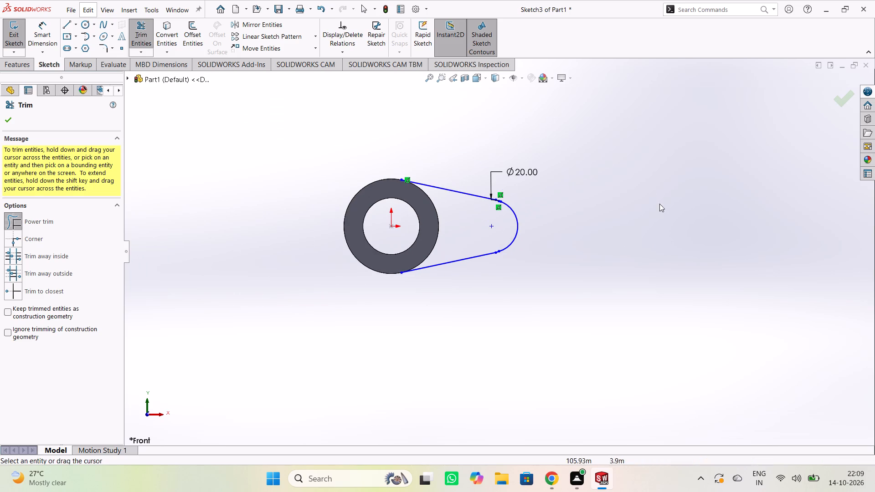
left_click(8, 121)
Dimension the horizontal distance from the origin to the center of the arm's rounded end.
left_click(46, 35)
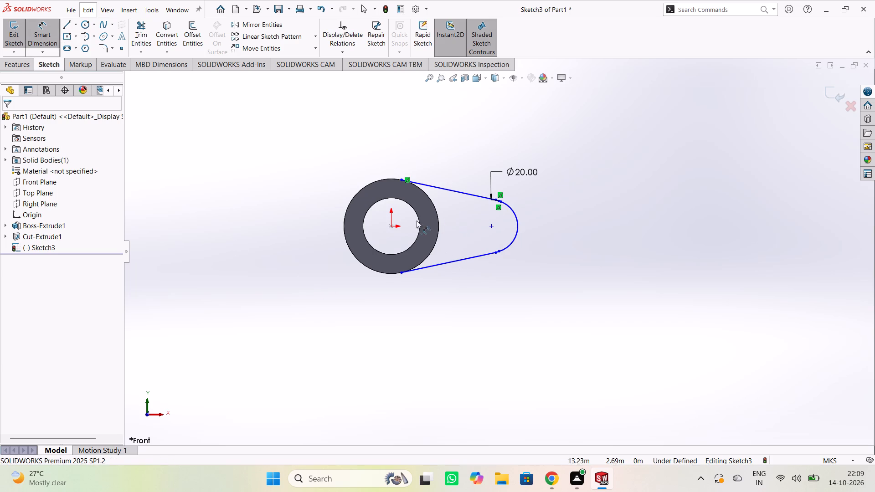
left_click(392, 228)
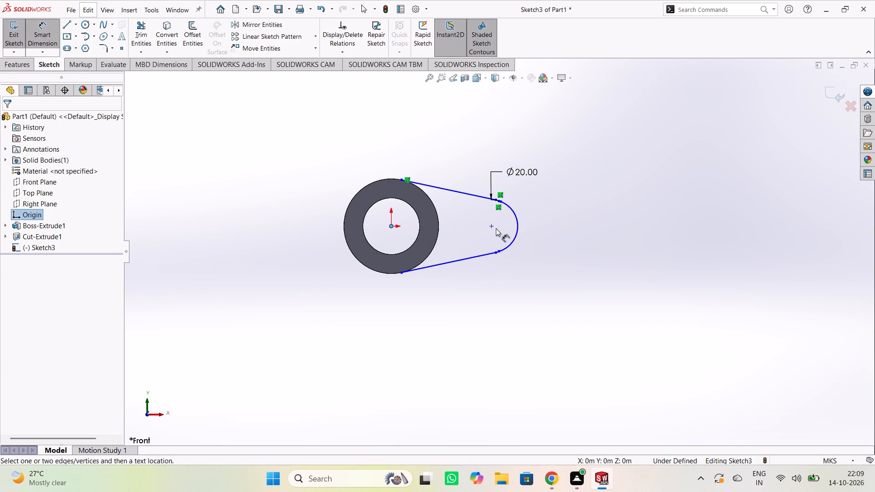
left_click(492, 228)
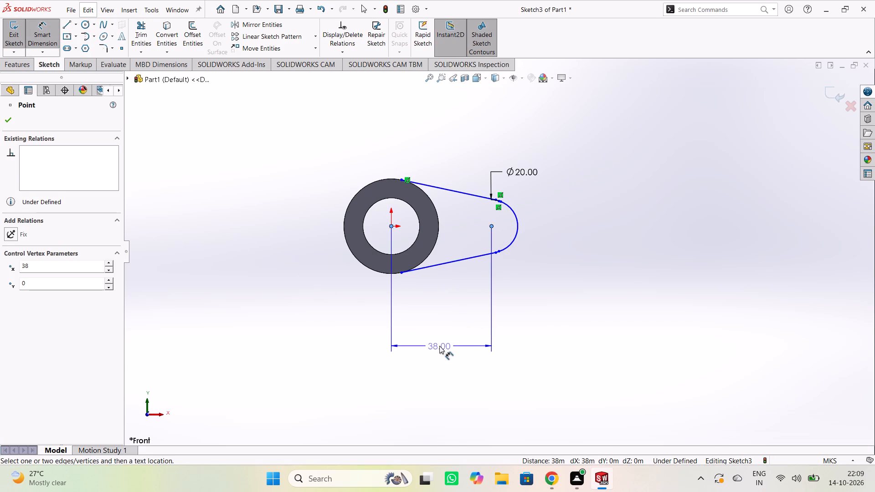
left_click(439, 346)
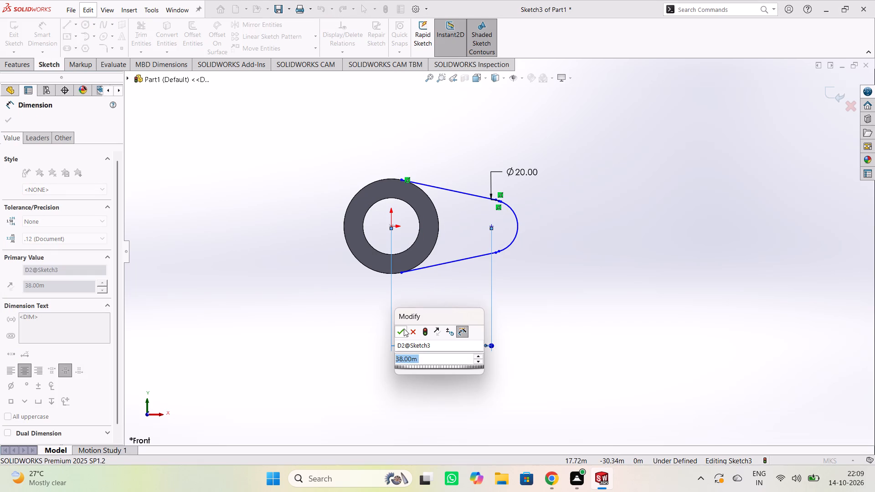
left_click(402, 330)
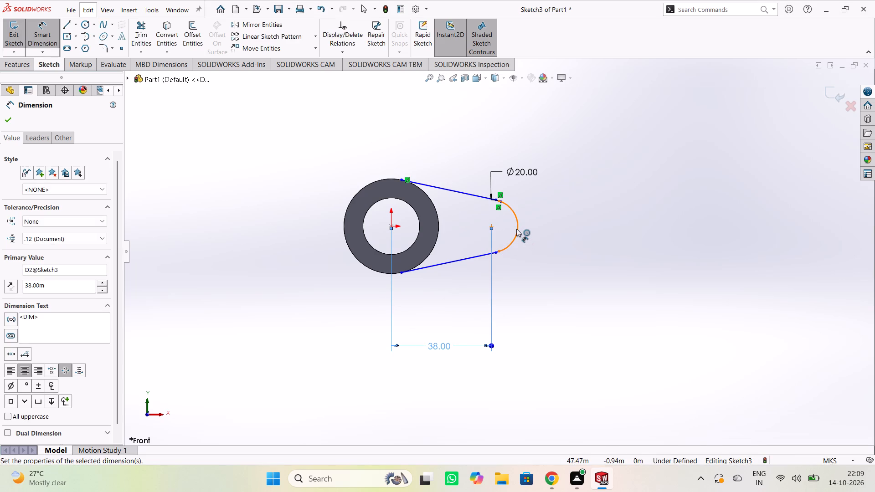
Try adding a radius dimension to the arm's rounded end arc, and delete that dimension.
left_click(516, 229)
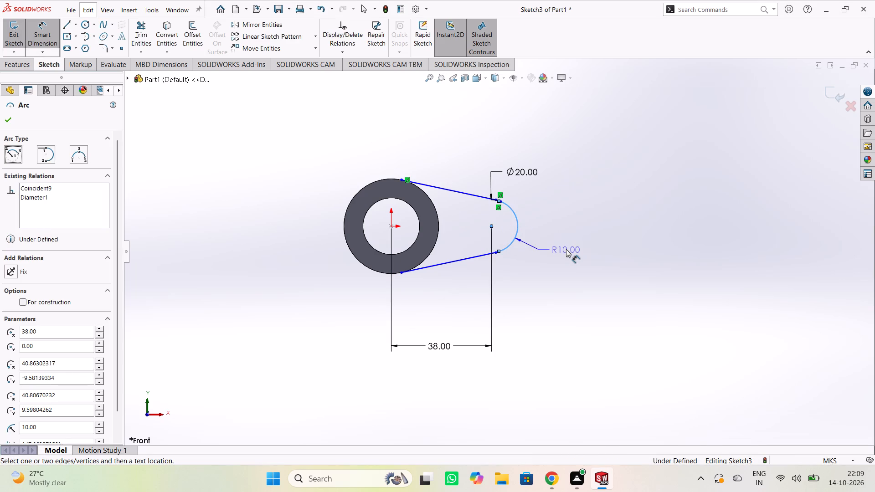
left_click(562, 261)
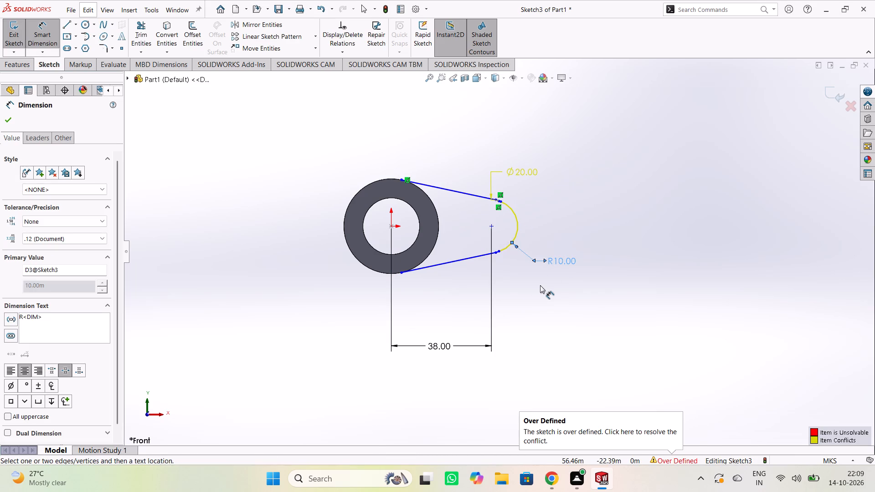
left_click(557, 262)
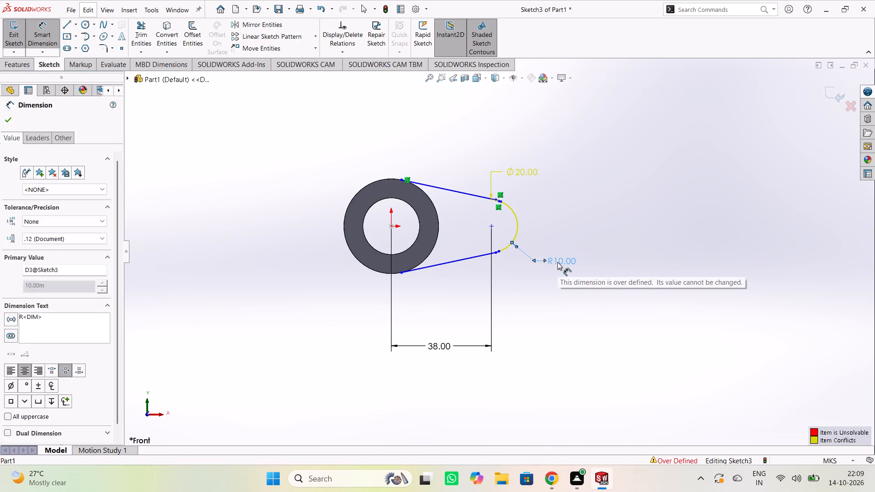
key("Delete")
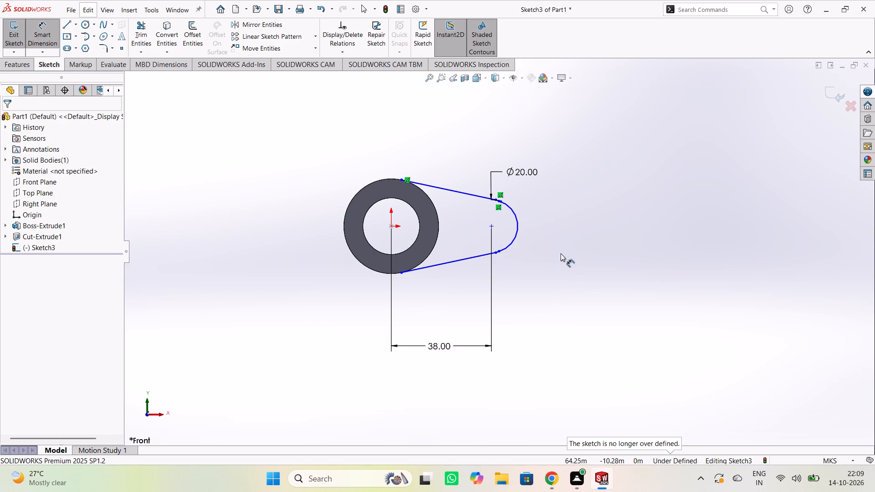
Dimension the horizontal span of the upper connecting line, placing the dimension above the arm.
left_click(452, 191)
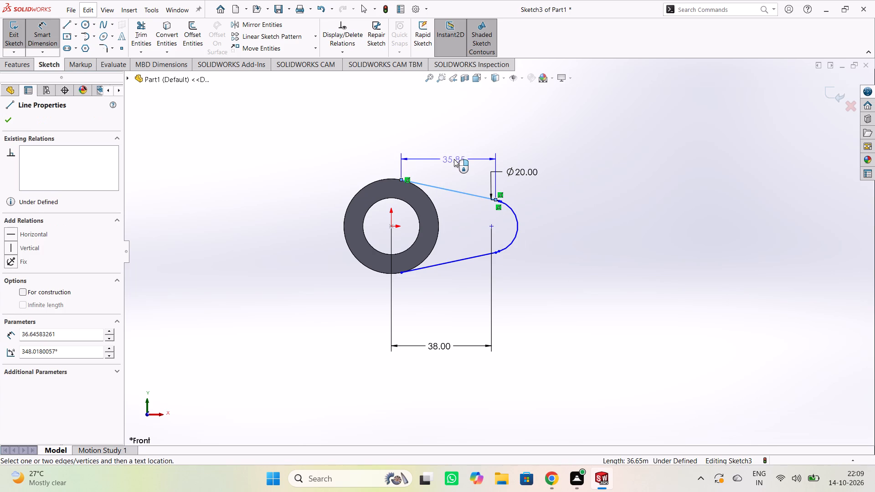
left_click(454, 159)
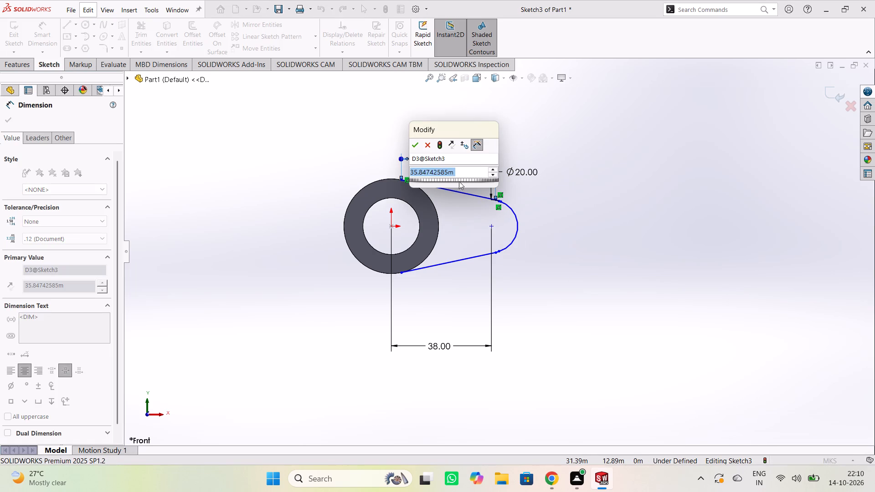
left_click(420, 149)
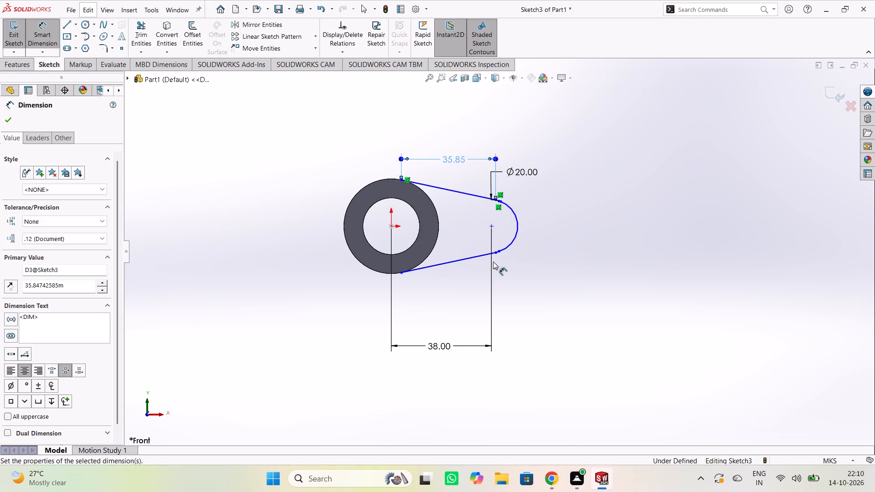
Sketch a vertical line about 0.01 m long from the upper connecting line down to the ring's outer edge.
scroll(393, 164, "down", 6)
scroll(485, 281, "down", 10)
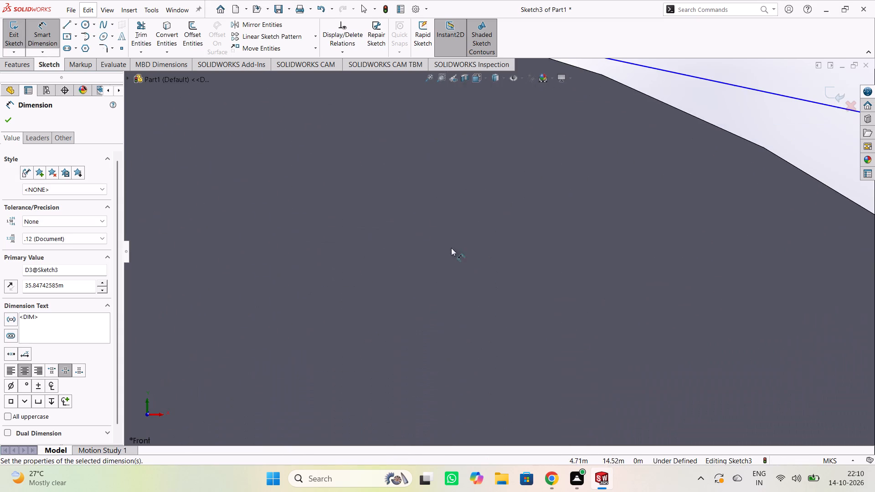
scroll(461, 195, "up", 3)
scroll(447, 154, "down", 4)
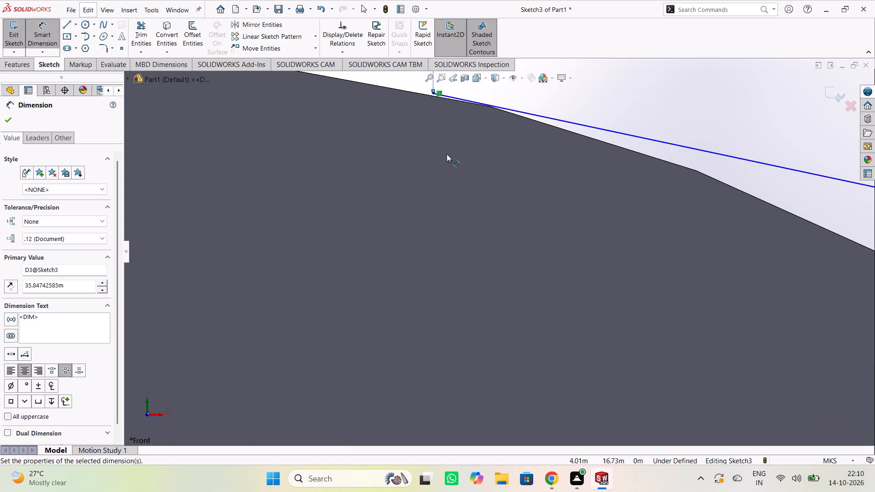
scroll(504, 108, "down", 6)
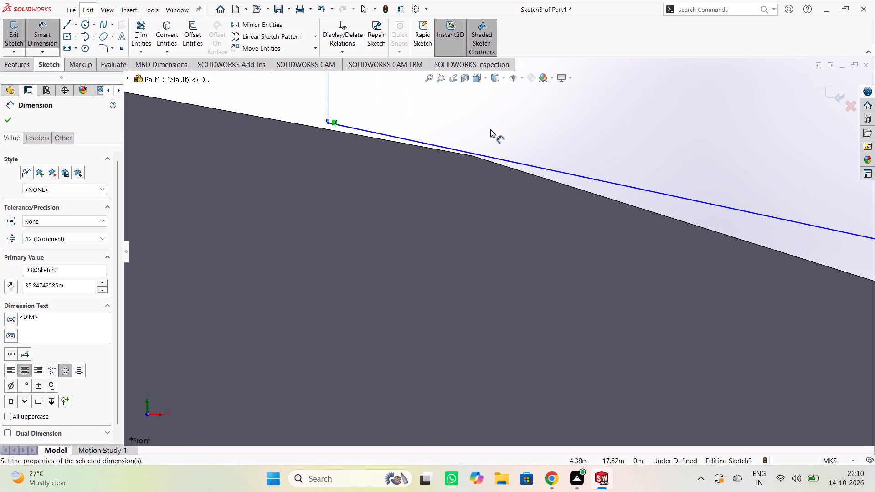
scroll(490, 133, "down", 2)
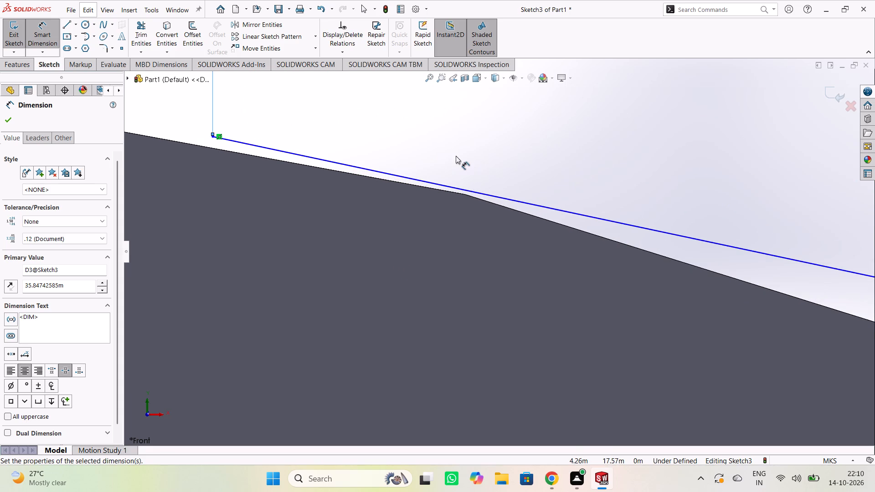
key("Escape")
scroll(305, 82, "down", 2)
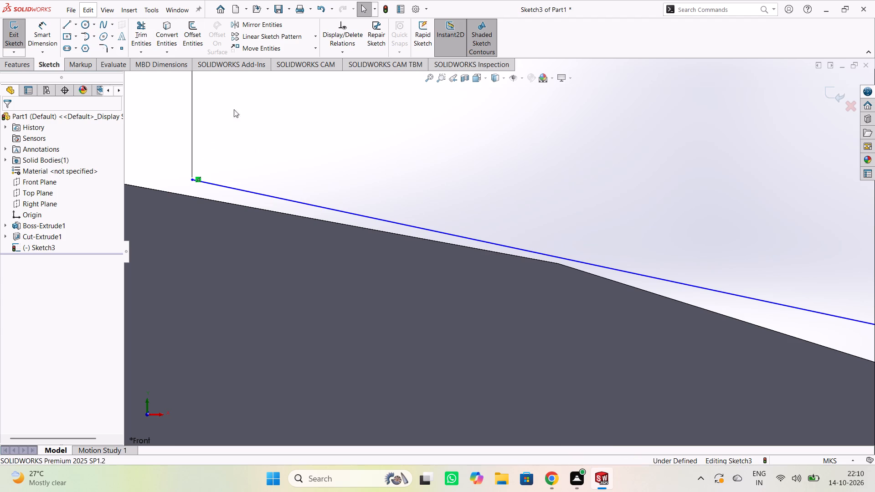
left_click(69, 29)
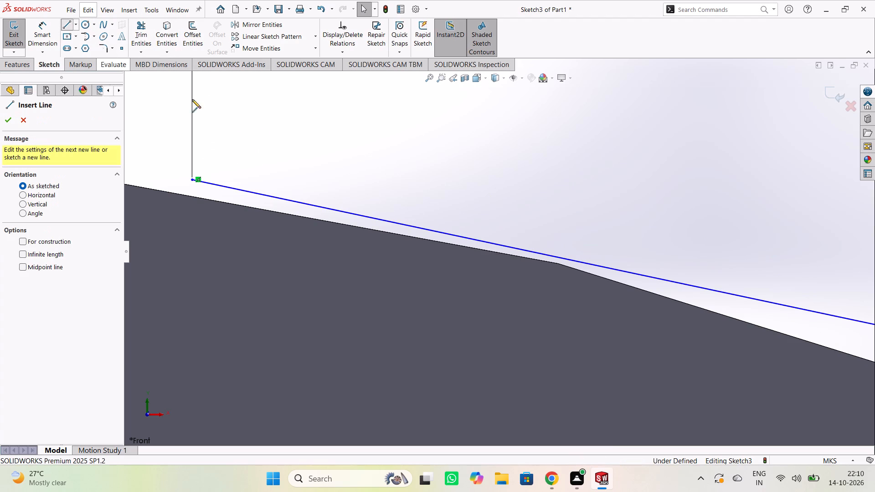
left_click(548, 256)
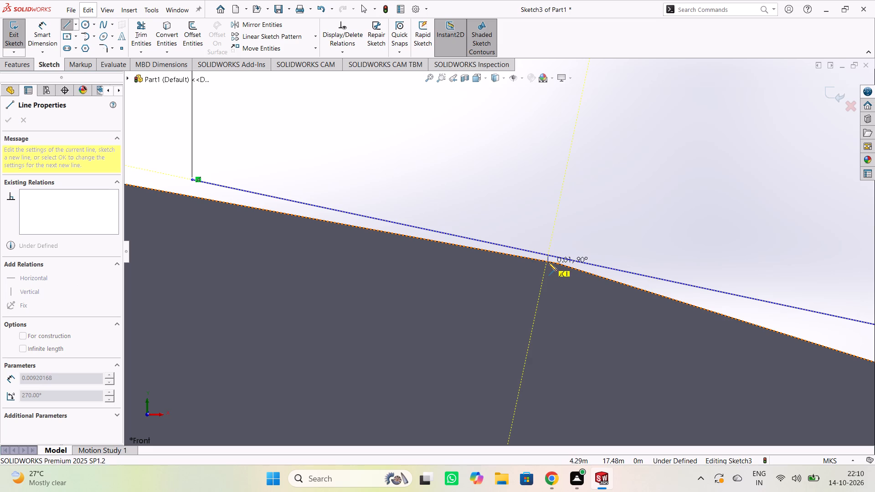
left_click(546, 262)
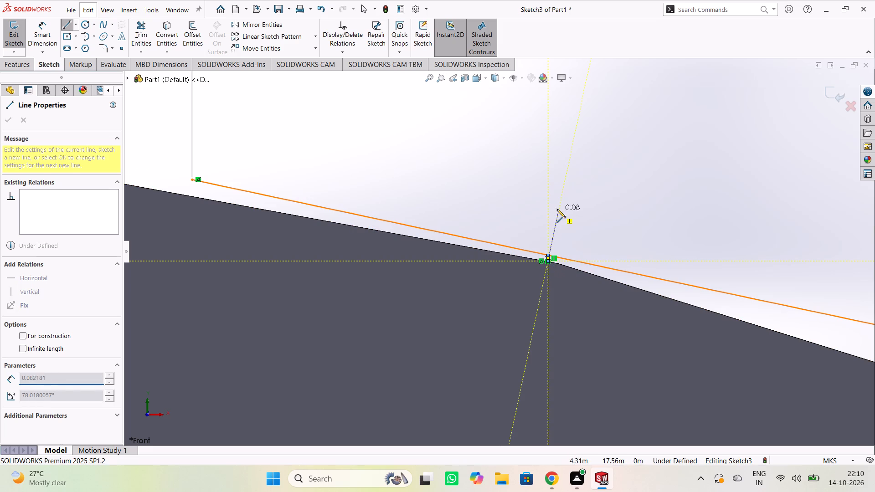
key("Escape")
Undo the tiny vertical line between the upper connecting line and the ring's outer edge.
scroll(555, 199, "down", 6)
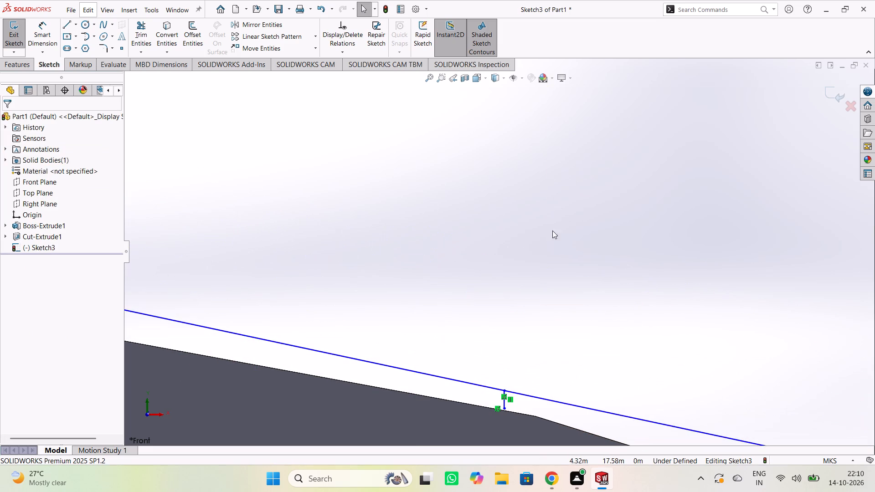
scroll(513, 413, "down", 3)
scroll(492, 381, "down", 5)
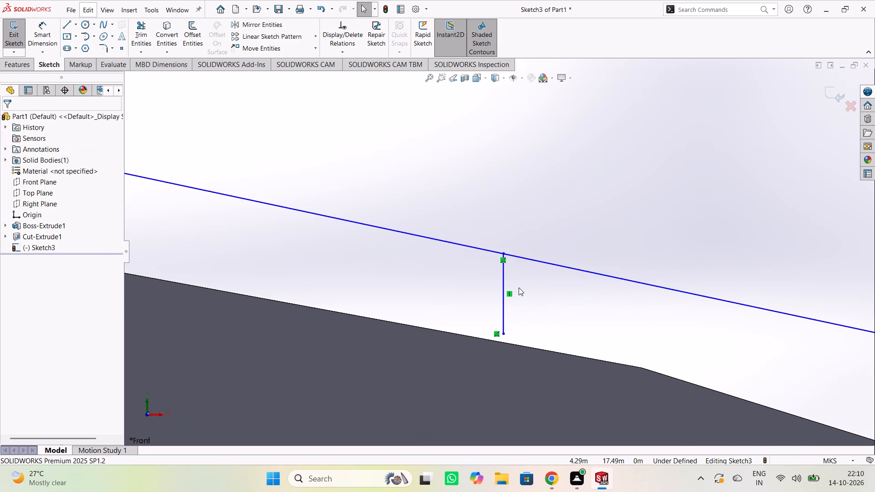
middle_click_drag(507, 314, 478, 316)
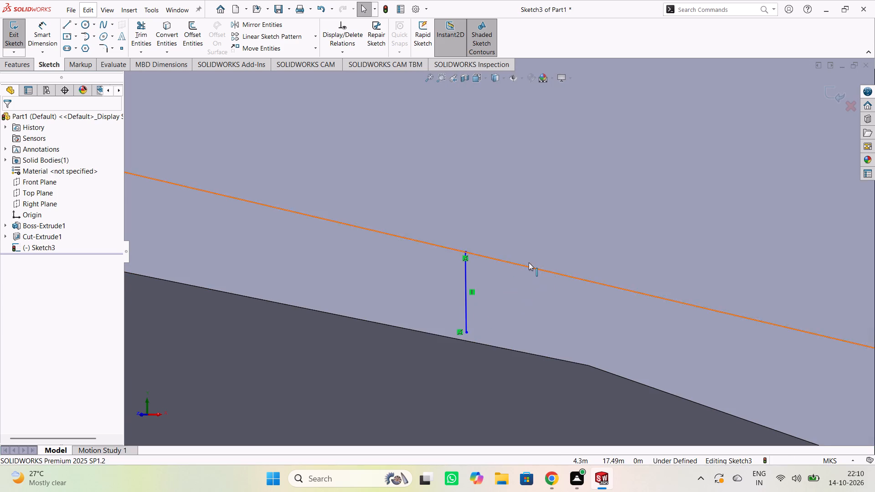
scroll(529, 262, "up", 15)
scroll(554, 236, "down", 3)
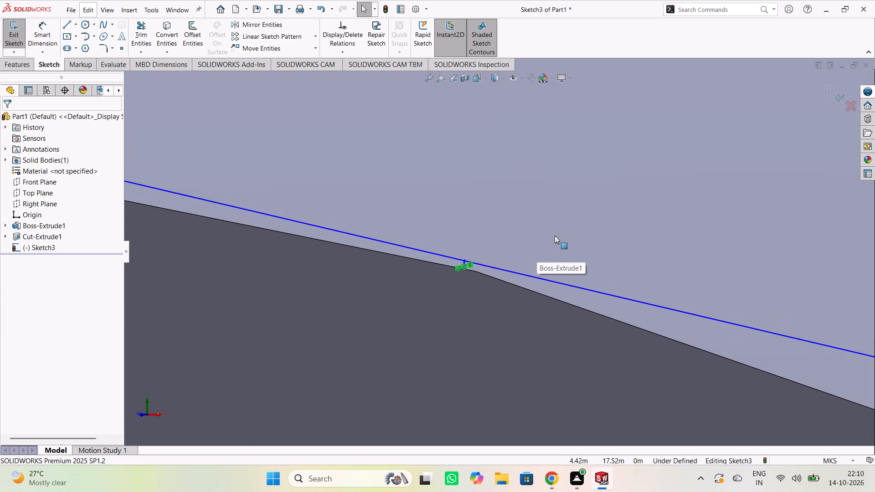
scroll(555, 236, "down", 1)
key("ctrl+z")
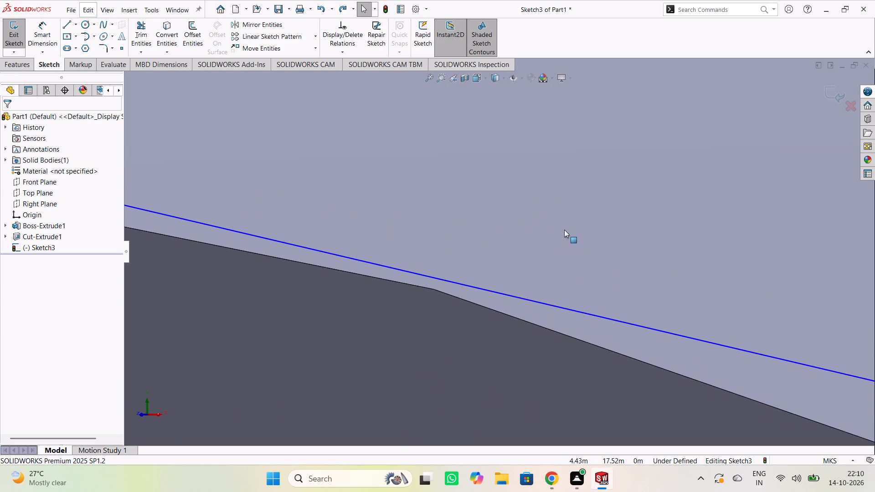
Examine where the upper connecting line's inner end meets the ring's outer edge, up close and in front view.
scroll(556, 224, "down", 4)
scroll(556, 222, "up", 14)
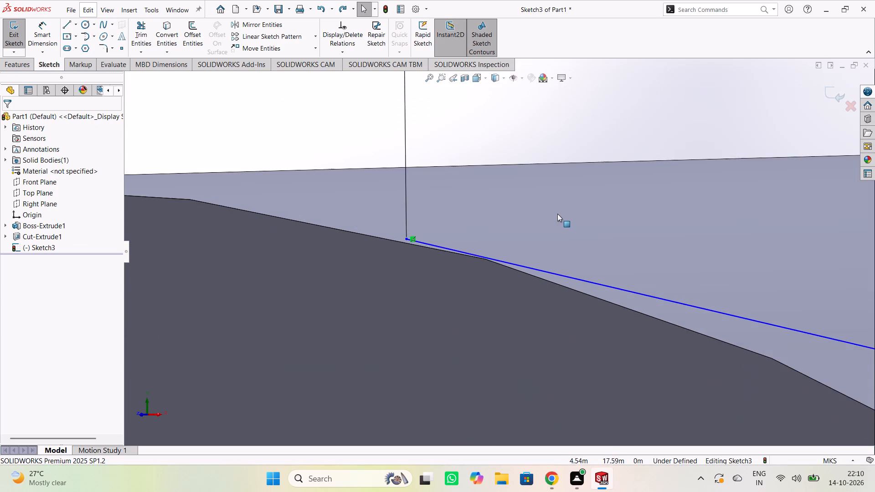
scroll(557, 214, "up", 15)
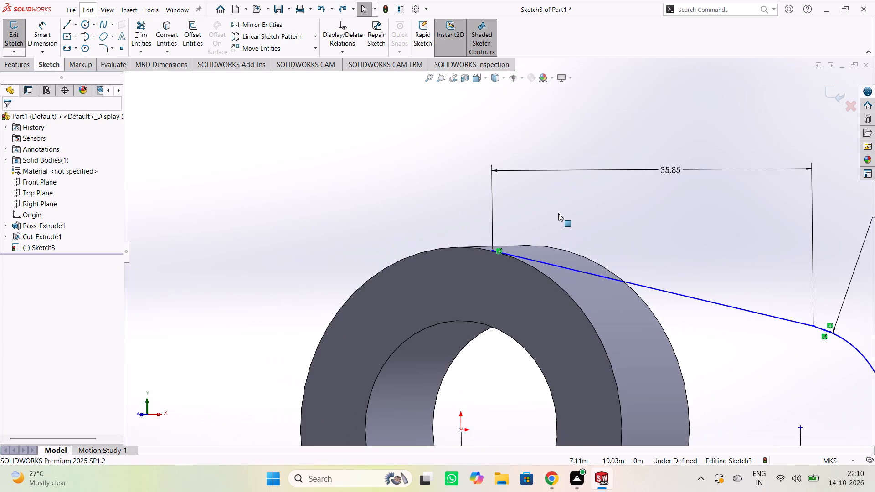
scroll(527, 233, "down", 5)
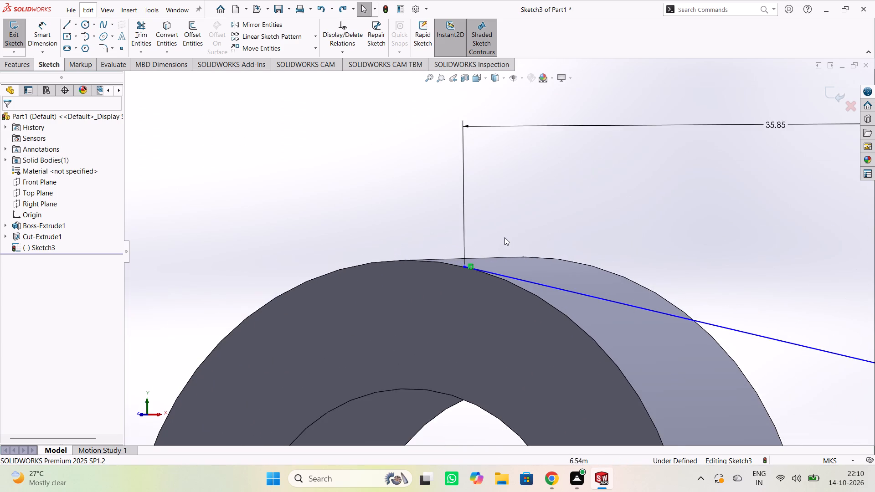
scroll(504, 237, "down", 4)
scroll(425, 346, "down", 2)
scroll(421, 384, "down", 3)
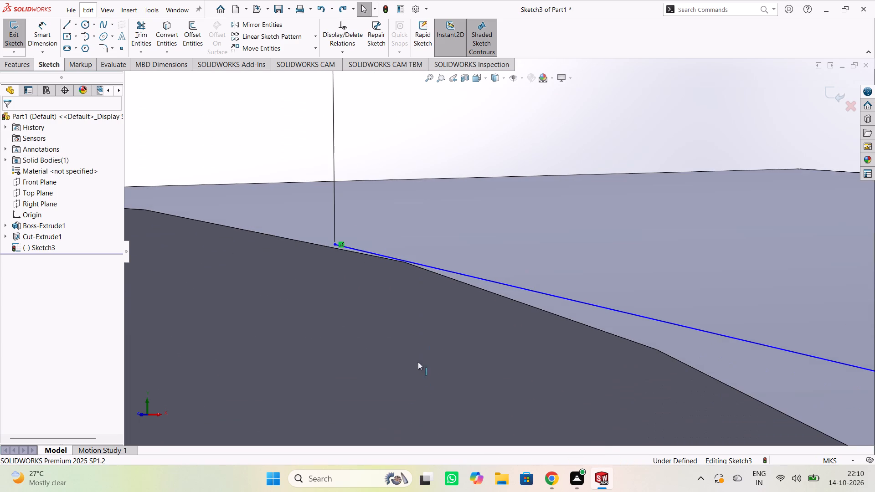
scroll(441, 292, "down", 2)
scroll(382, 247, "down", 7)
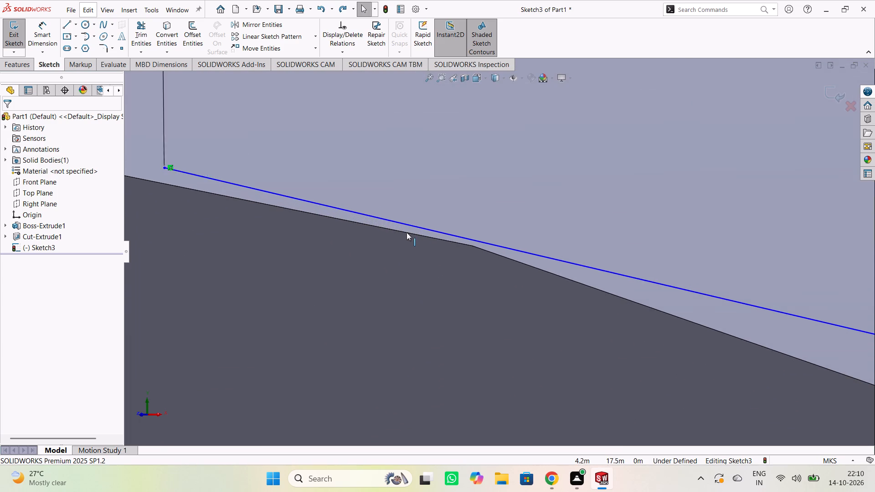
scroll(407, 232, "down", 1)
scroll(402, 224, "up", 15)
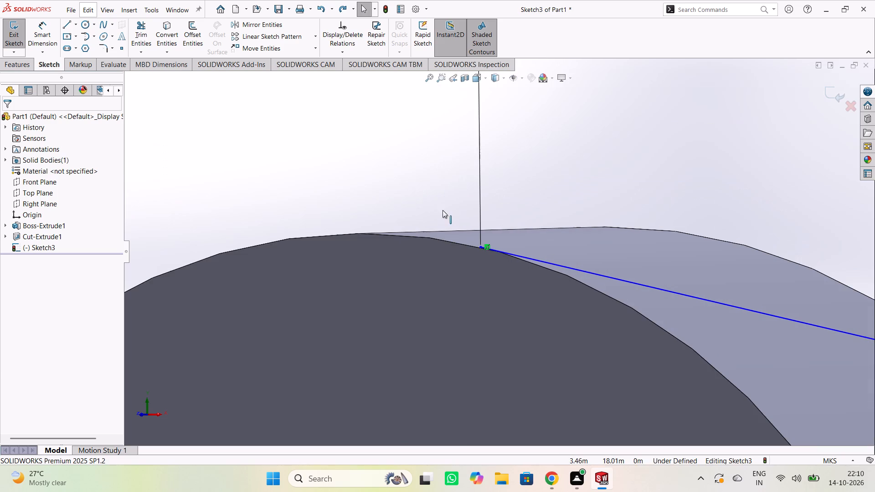
key("ctrl+1")
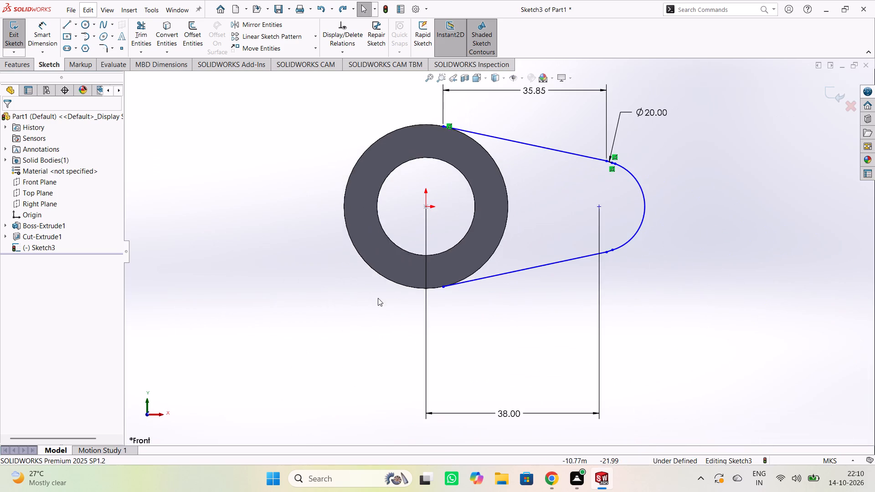
scroll(474, 158, "down", 4)
scroll(386, 109, "down", 5)
scroll(489, 182, "down", 3)
scroll(547, 203, "down", 1)
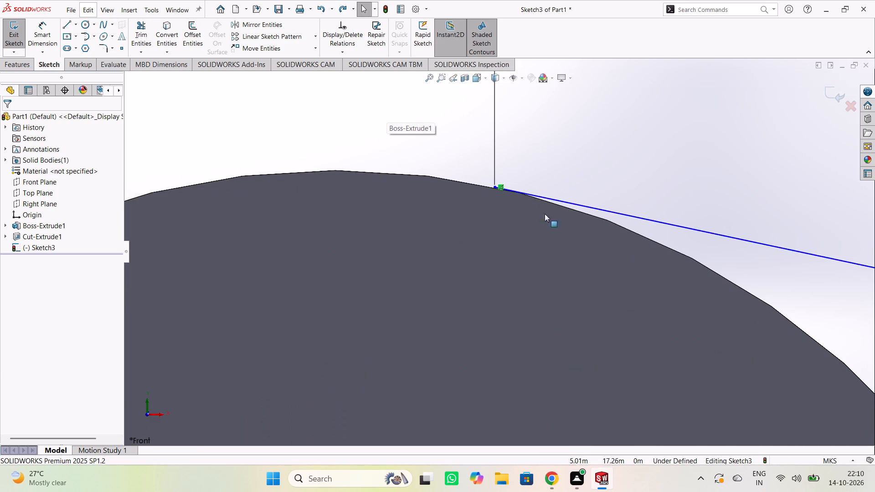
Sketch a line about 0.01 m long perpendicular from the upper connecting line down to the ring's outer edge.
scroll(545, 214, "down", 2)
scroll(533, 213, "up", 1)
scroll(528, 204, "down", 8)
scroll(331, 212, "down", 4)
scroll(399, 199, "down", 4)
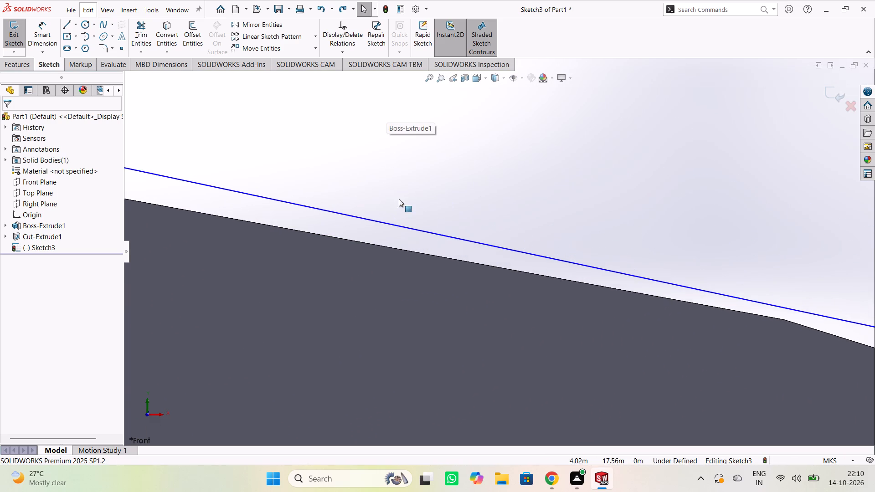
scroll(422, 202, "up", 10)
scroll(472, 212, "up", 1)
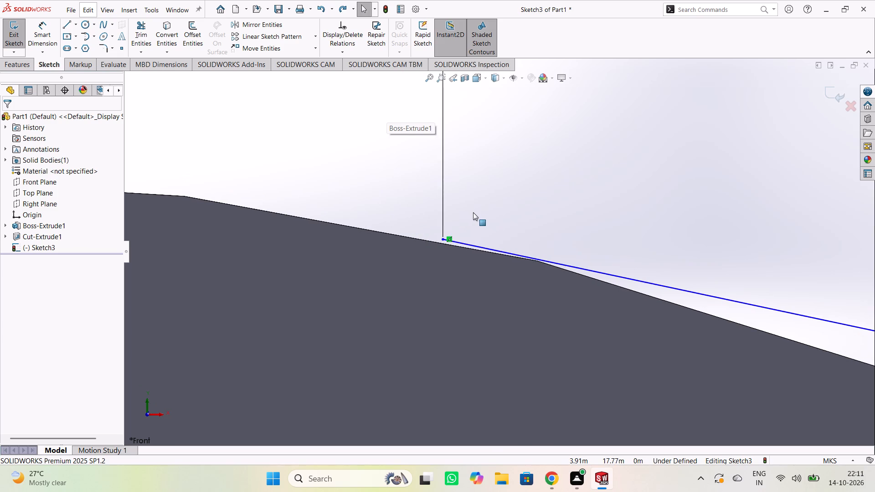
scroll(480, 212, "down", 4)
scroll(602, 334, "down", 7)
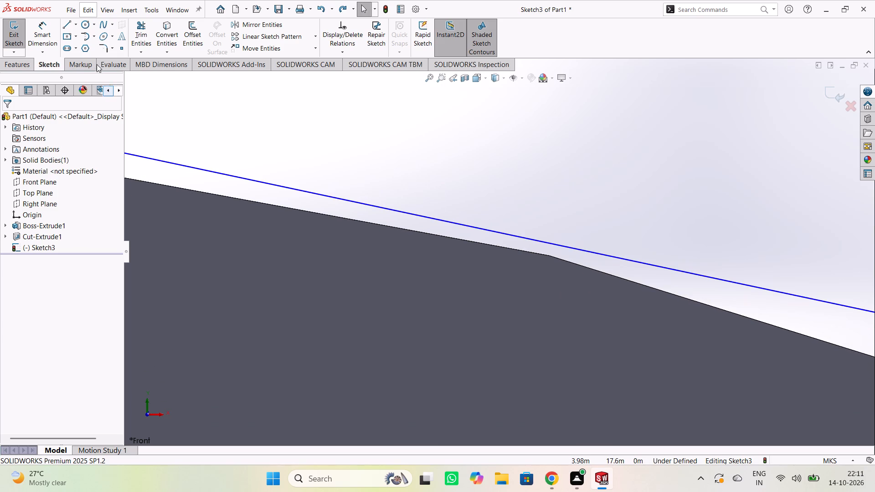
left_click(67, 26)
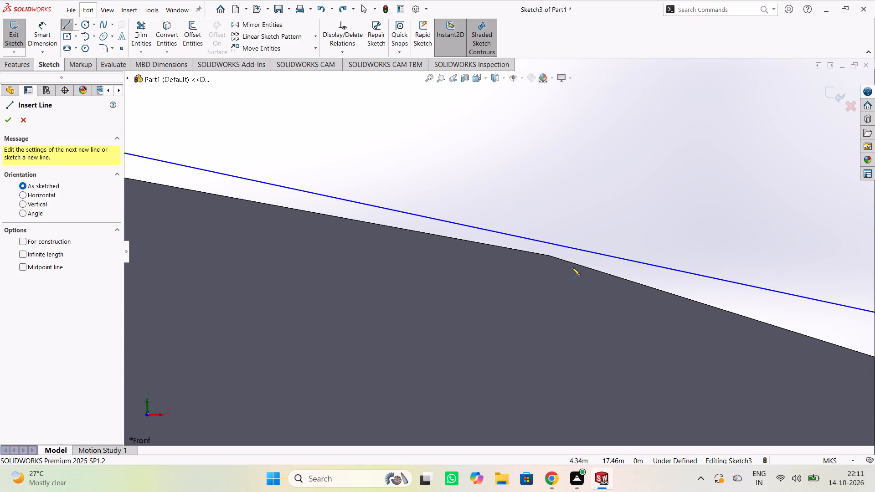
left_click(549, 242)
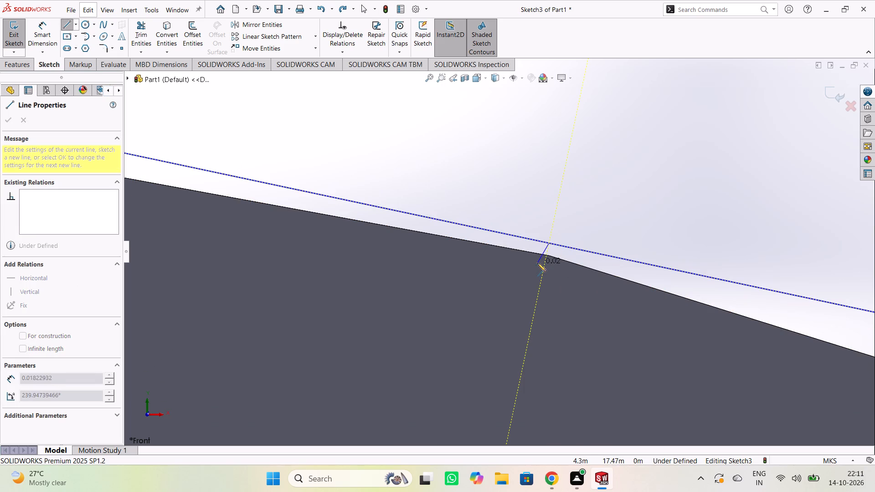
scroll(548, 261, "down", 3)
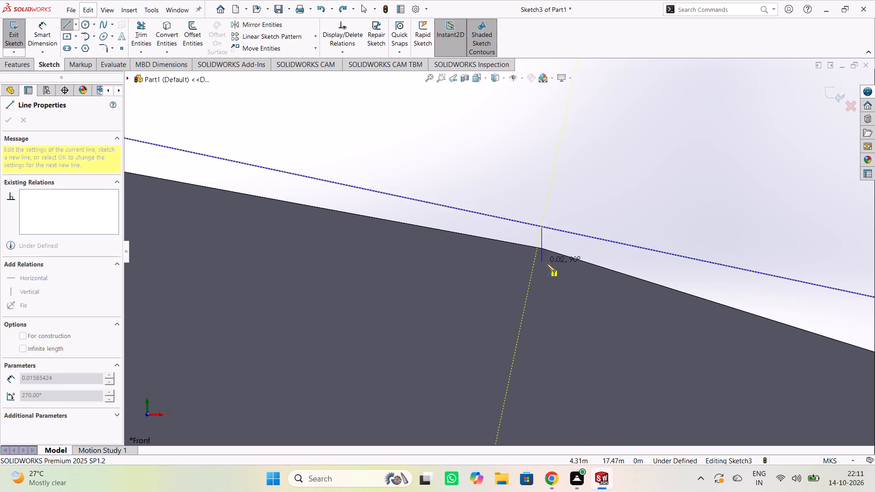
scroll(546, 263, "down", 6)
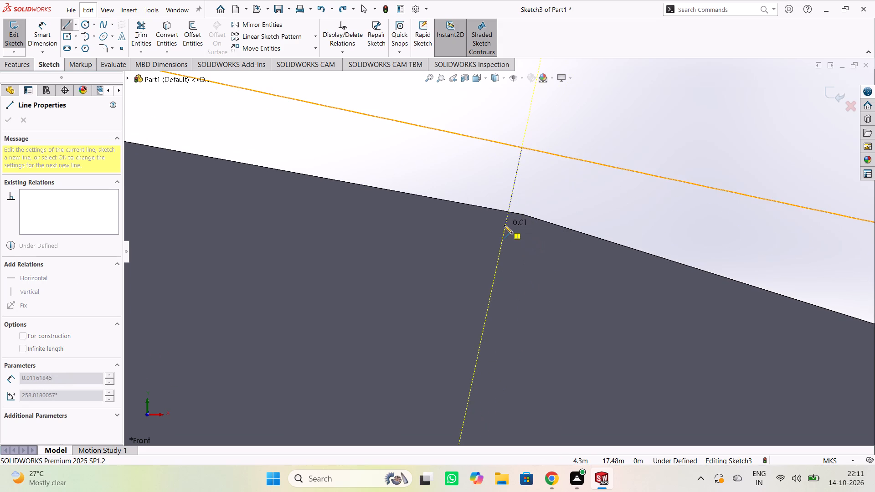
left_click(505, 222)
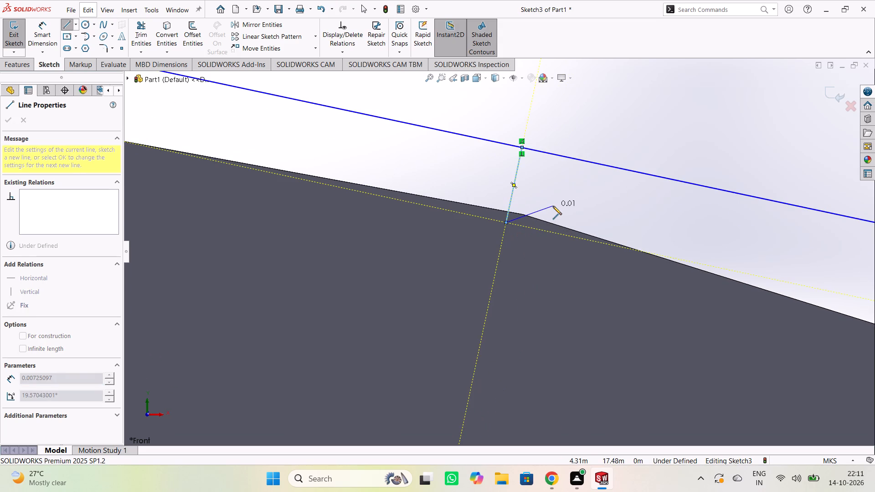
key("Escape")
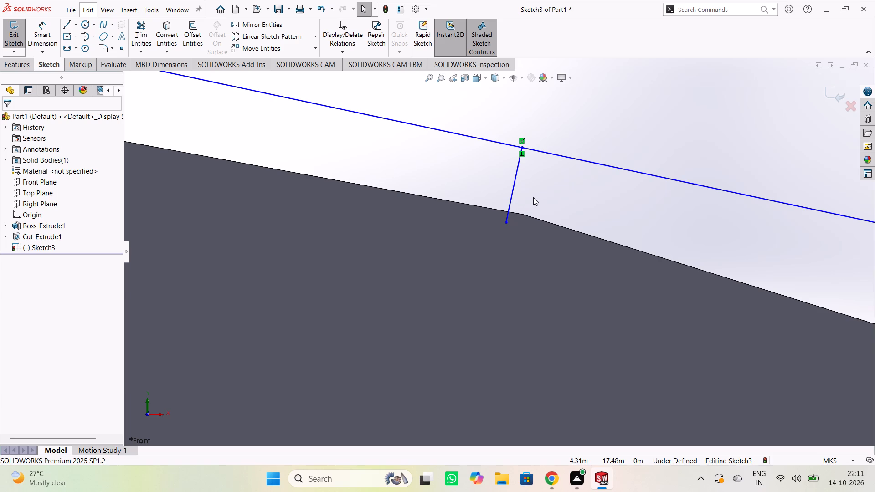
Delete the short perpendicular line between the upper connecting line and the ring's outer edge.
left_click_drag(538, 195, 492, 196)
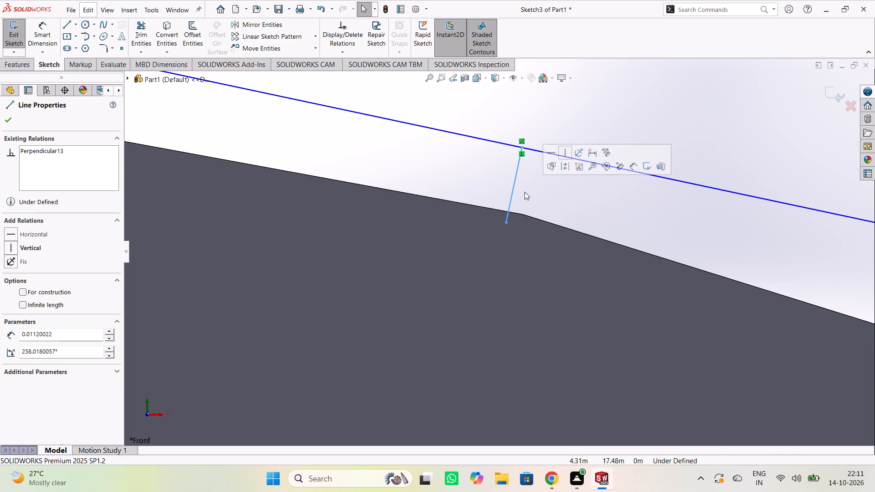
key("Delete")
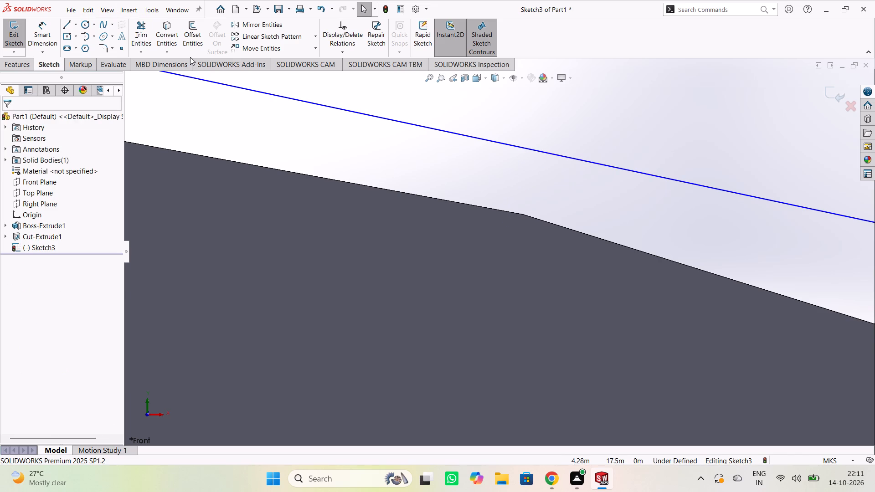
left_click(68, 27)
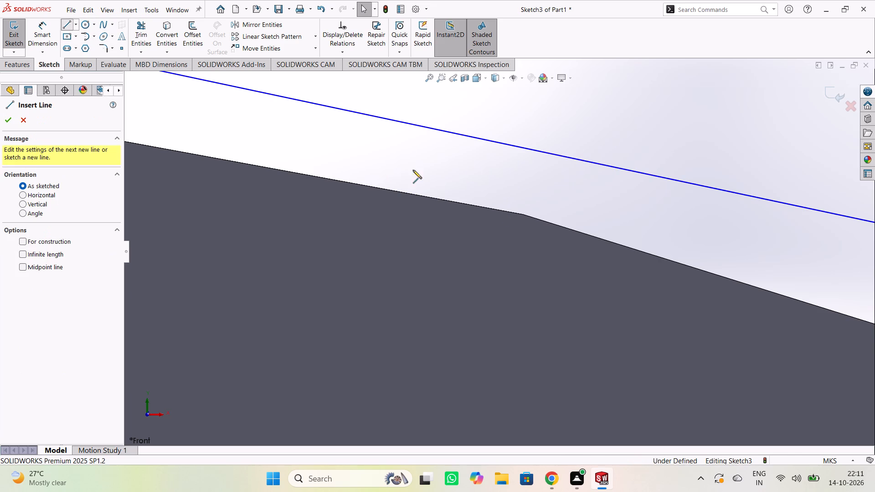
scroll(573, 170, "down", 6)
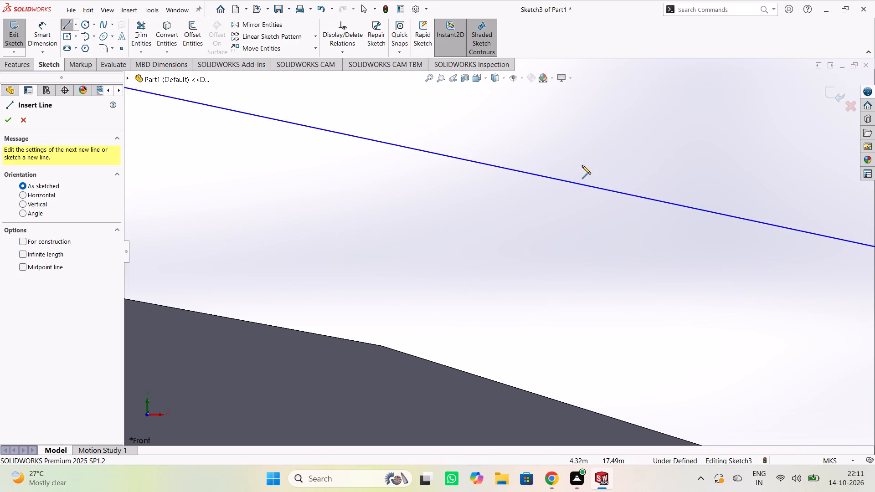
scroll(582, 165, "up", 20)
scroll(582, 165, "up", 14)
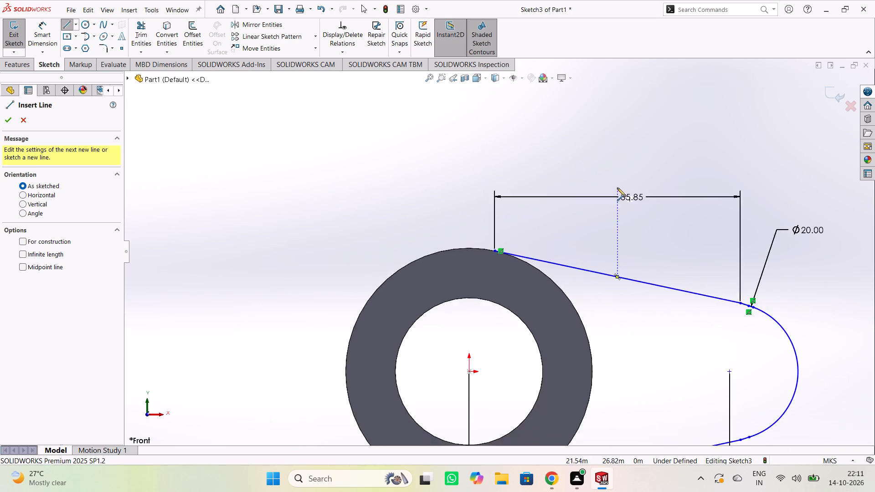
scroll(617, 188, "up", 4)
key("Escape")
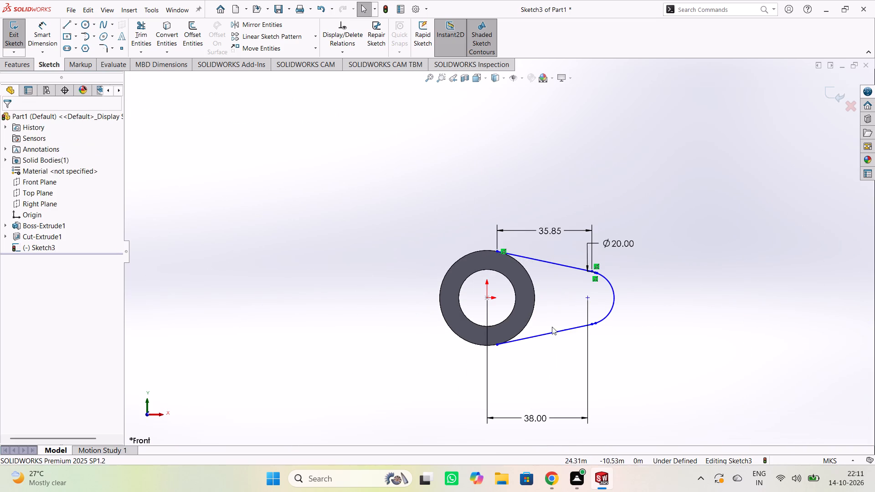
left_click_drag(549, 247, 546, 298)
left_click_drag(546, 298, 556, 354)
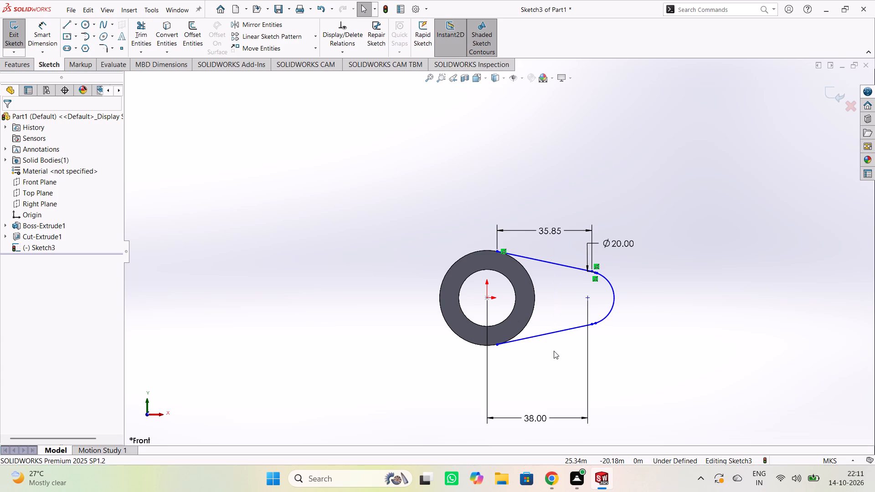
Undo the arm's span and centre-distance dimensions, circle trimming and both connecting lines, back to the dimensioned 20 m circle.
key("ctrl+z")
key("ctrl+z")
key("ctrl+z")
key("ctrl+z")
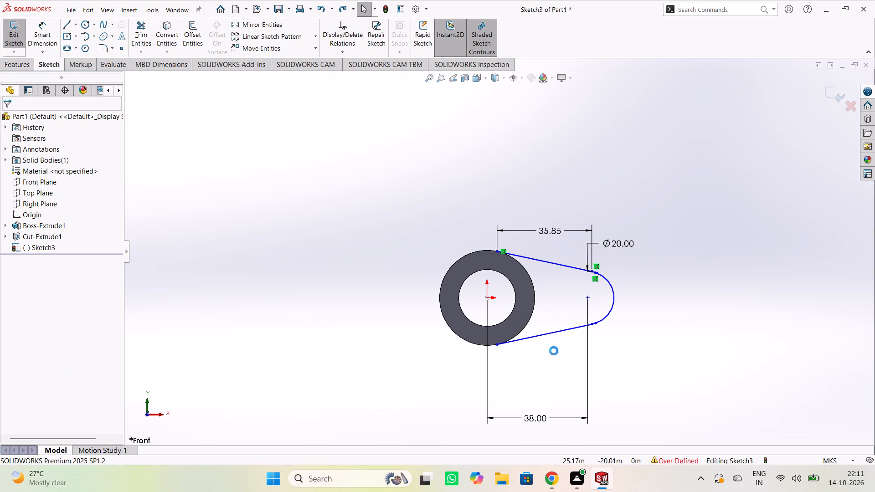
key("ctrl+z")
key("ctrl+z")
key("ctrl+z")
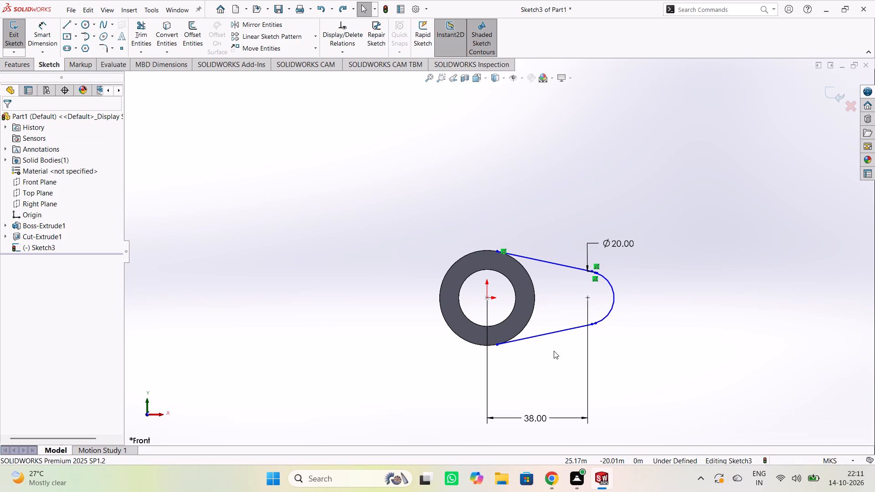
key("ctrl+z")
key("ctrl+z")
key("ctrl+z")
key("ctrl+z")
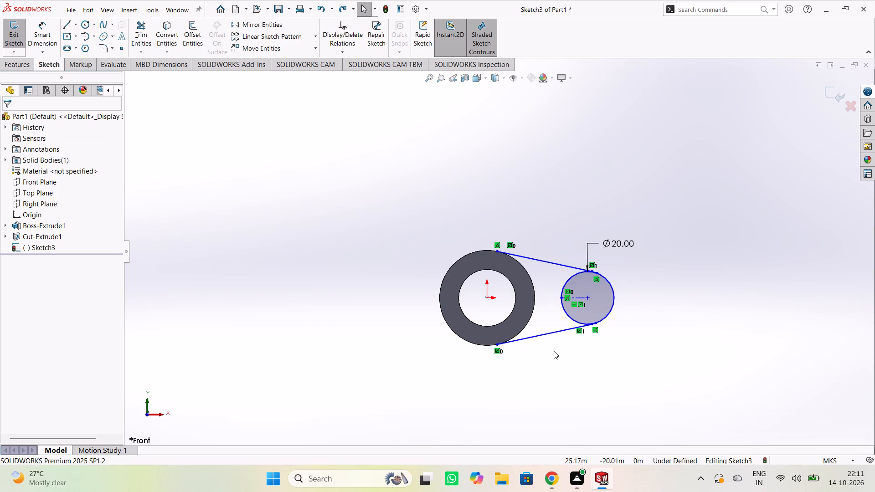
key("ctrl+z")
key("ctrl+z")
key("ctrl+z")
key("ctrl+z")
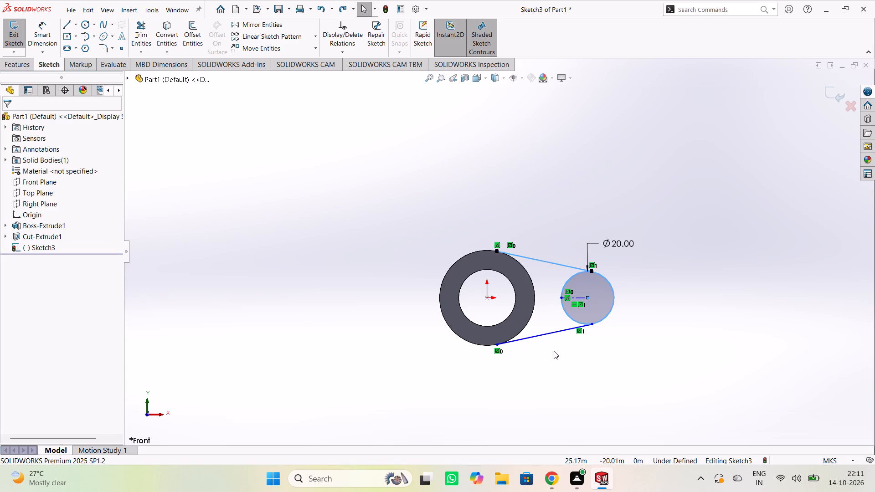
Sketch a line about 34.18 m long from near the top of the 20 m circle to the ring's upper outer edge.
scroll(478, 189, "down", 3)
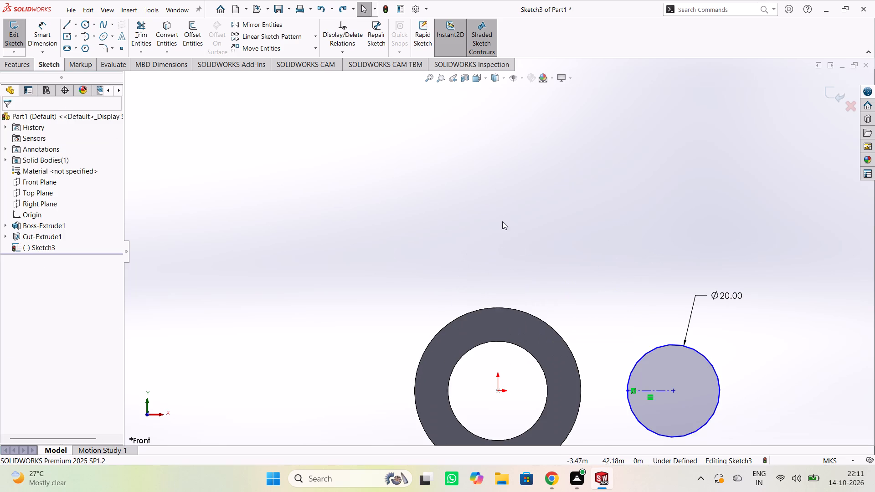
scroll(532, 247, "up", 4)
scroll(358, 177, "down", 2)
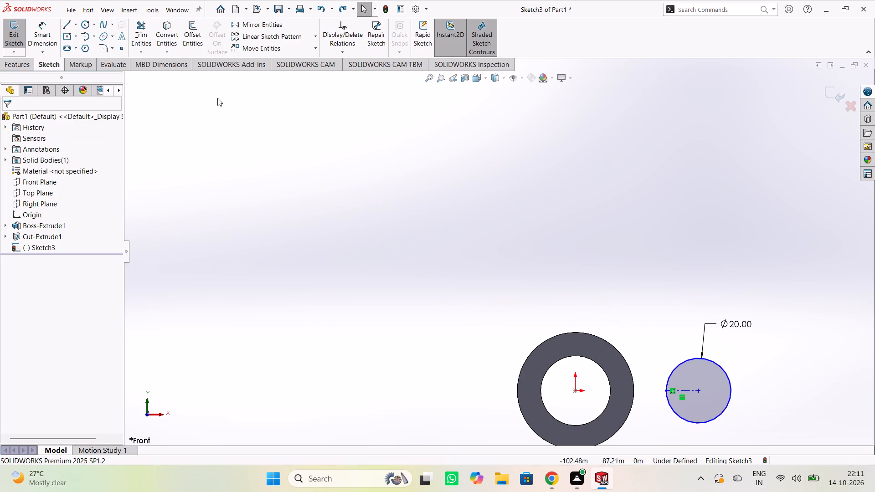
left_click_drag(64, 26, 68, 18)
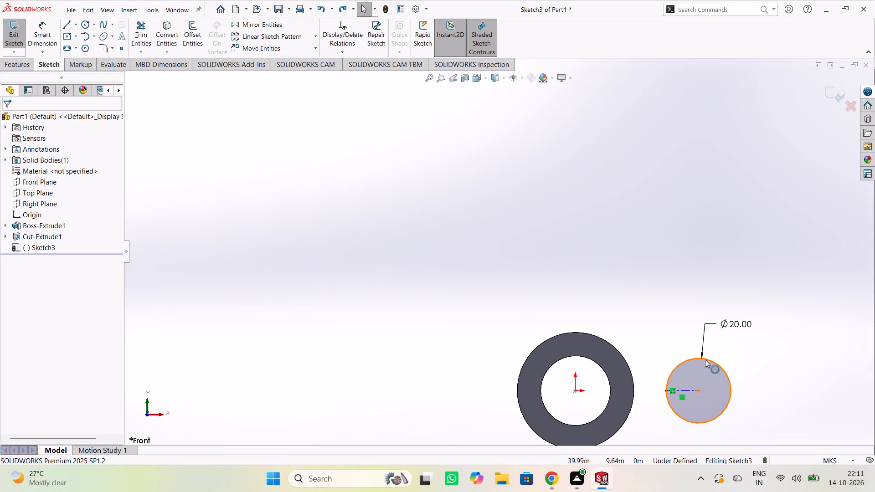
left_click(66, 22)
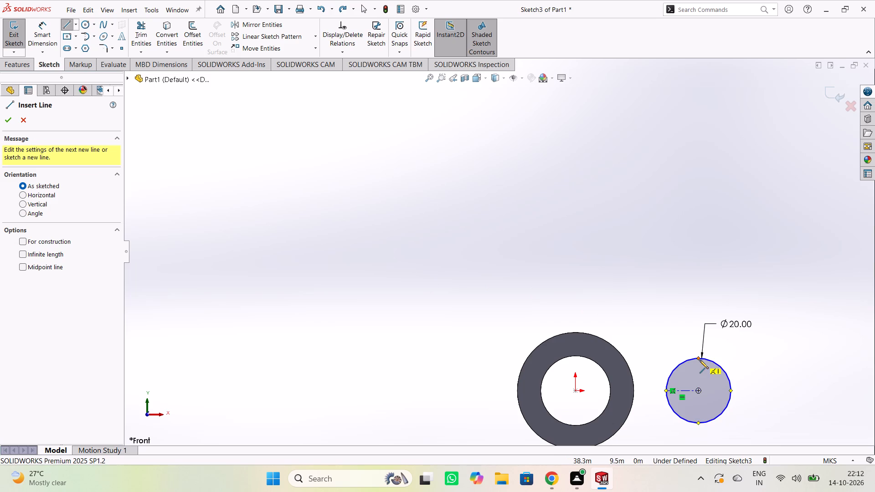
left_click(706, 358)
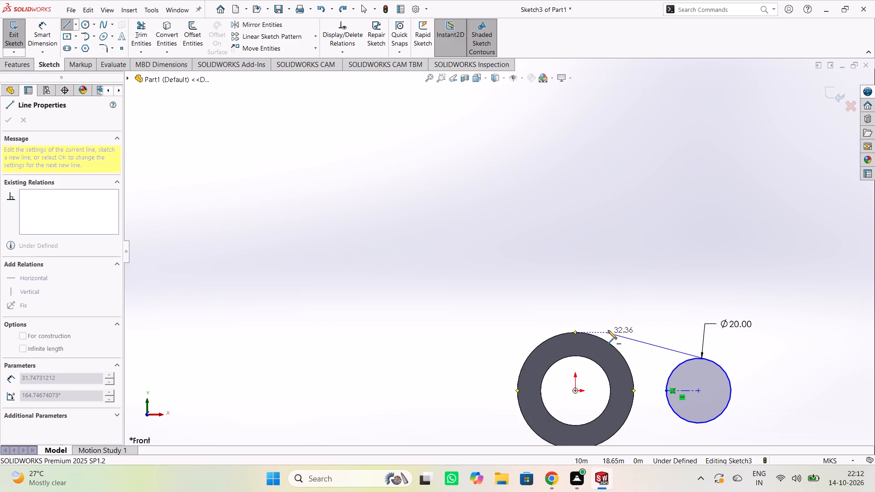
scroll(610, 331, "down", 7)
scroll(570, 330, "down", 9)
scroll(561, 258, "down", 3)
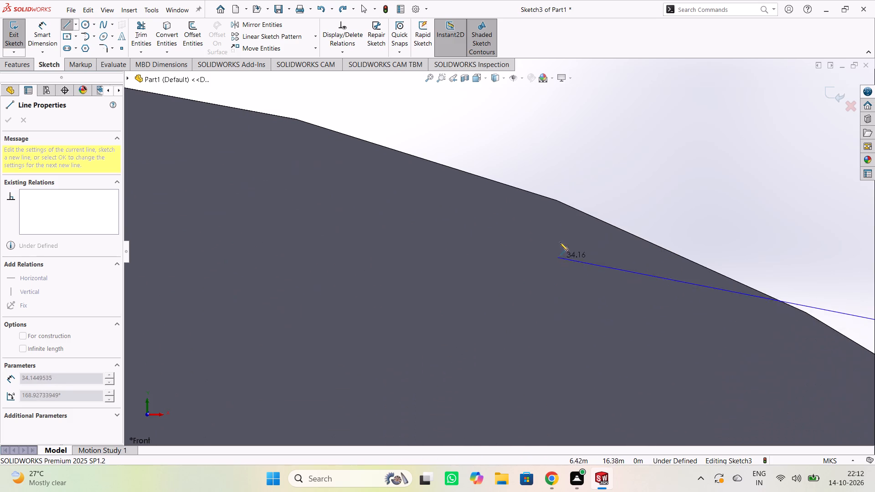
scroll(559, 221, "down", 1)
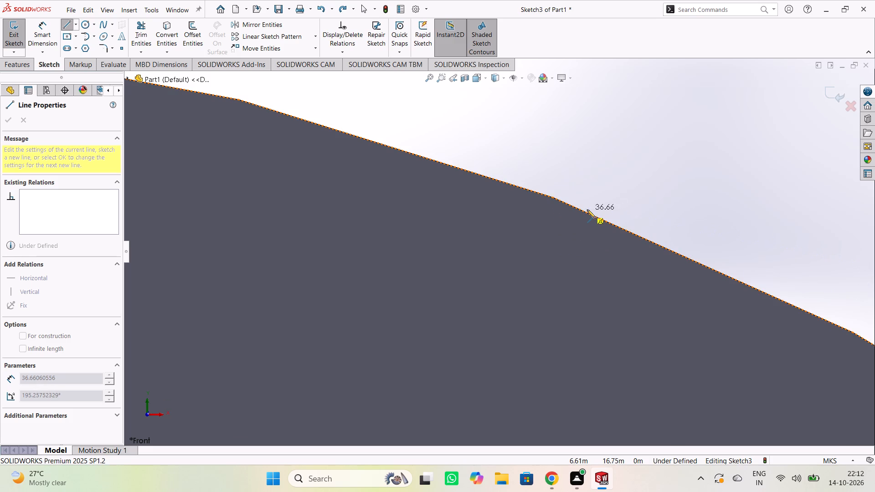
scroll(588, 212, "down", 11)
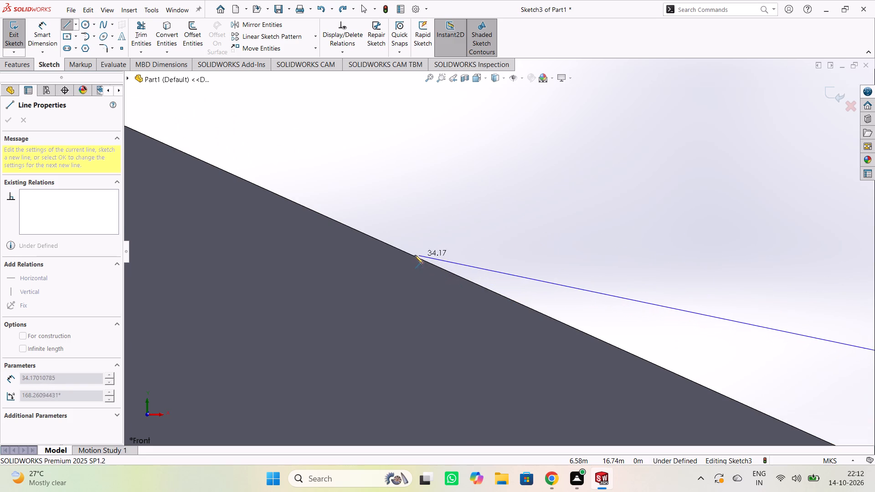
scroll(411, 255, "down", 3)
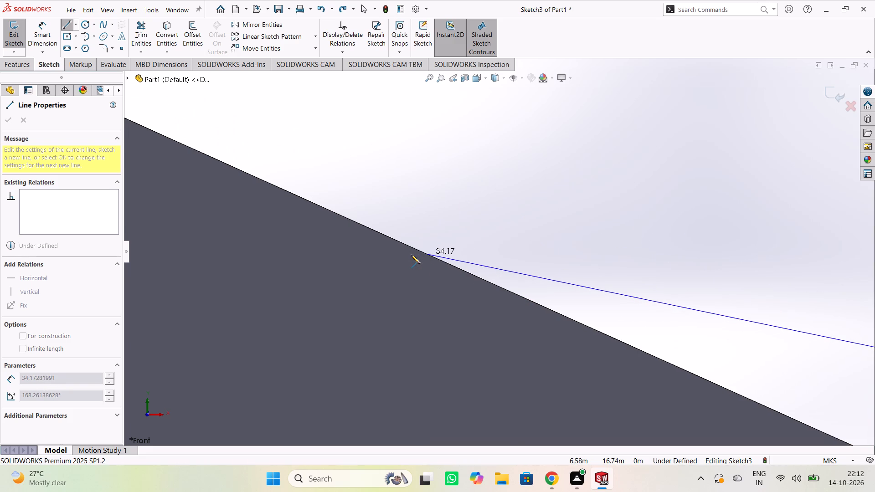
scroll(410, 252, "down", 6)
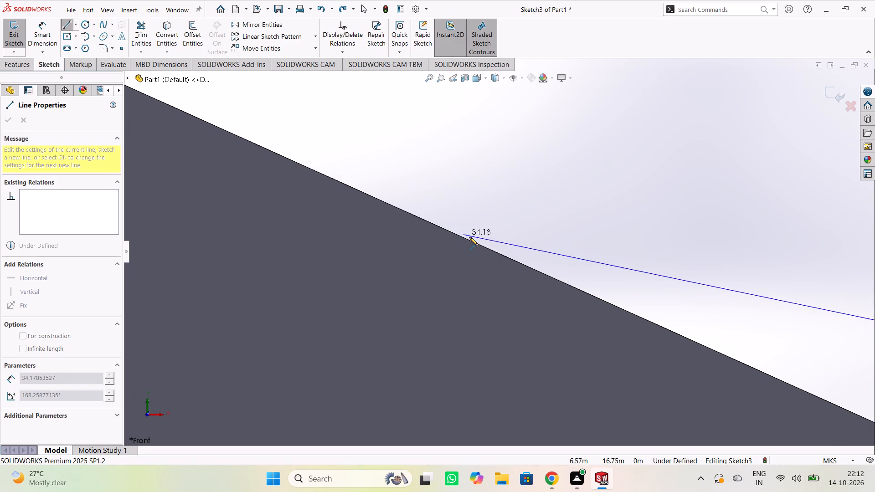
left_click(470, 240)
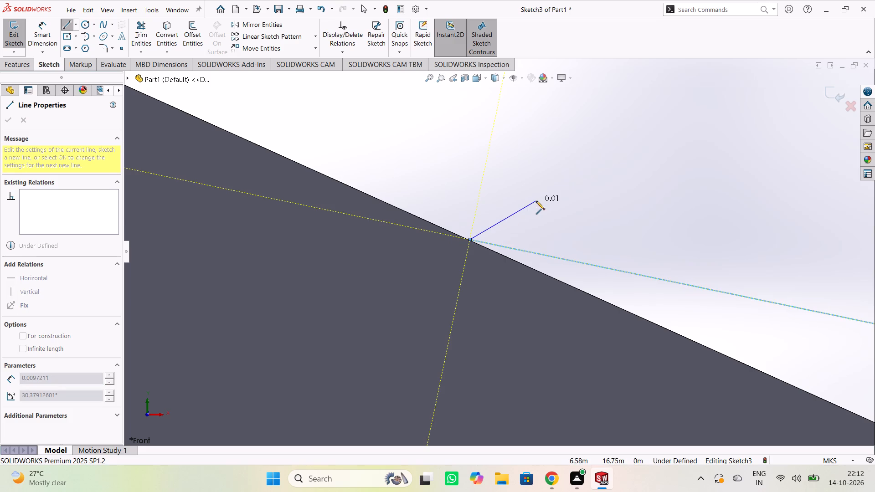
scroll(536, 201, "down", 9)
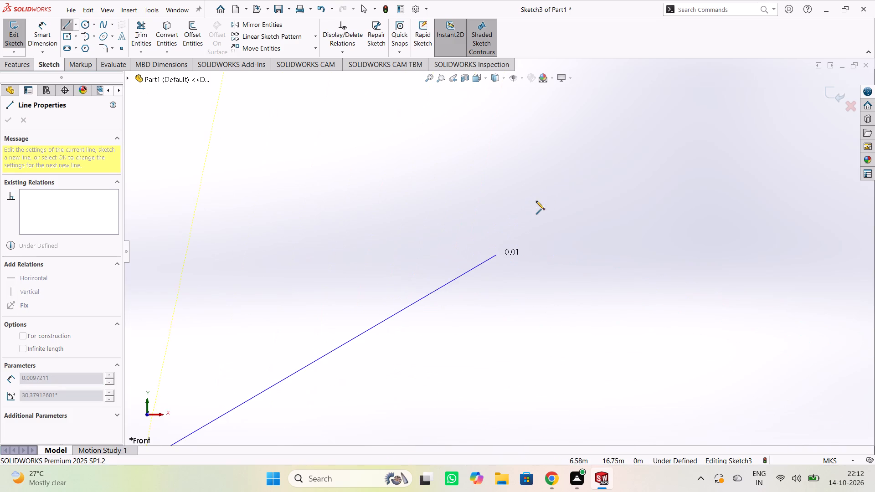
scroll(536, 201, "up", 2)
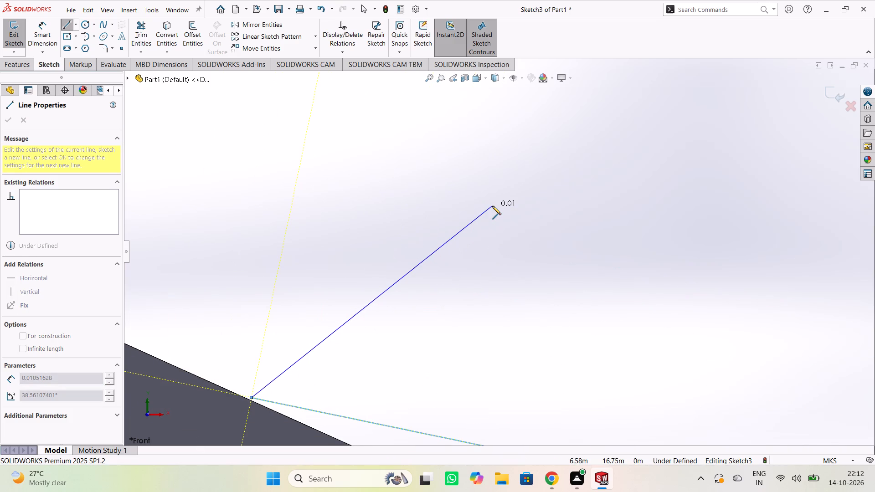
Undo the last line sketched between the 20 m circle and the ring's upper outer edge.
key("ctrl+z")
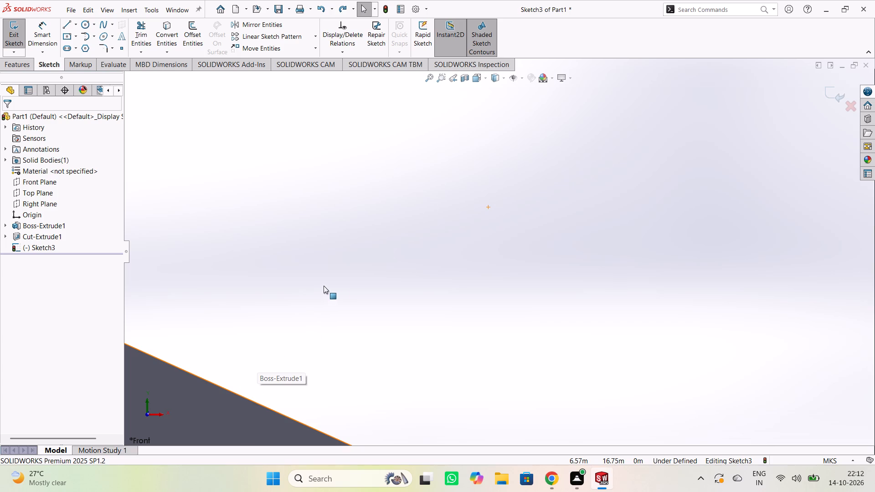
Sketch a line about 37.15 m long from the ring's upper outer edge, ending tangent near the top of the 20 m circle.
scroll(334, 285, "up", 10)
scroll(353, 269, "down", 2)
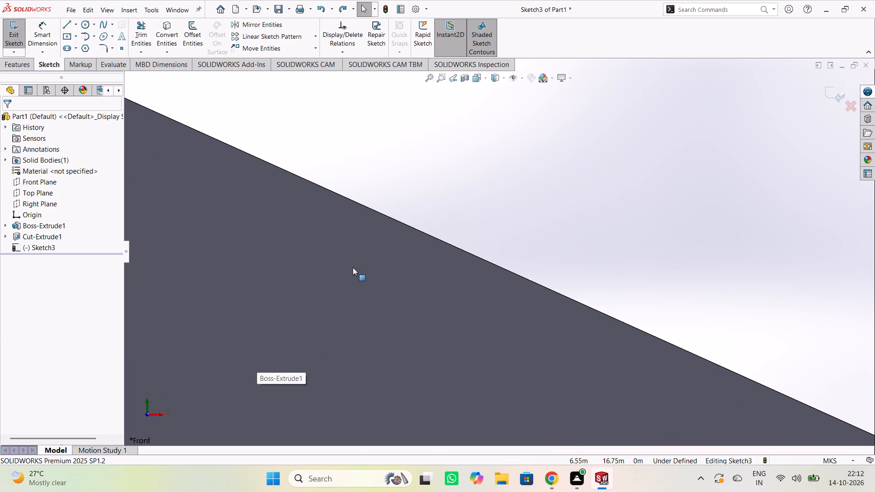
left_click(67, 21)
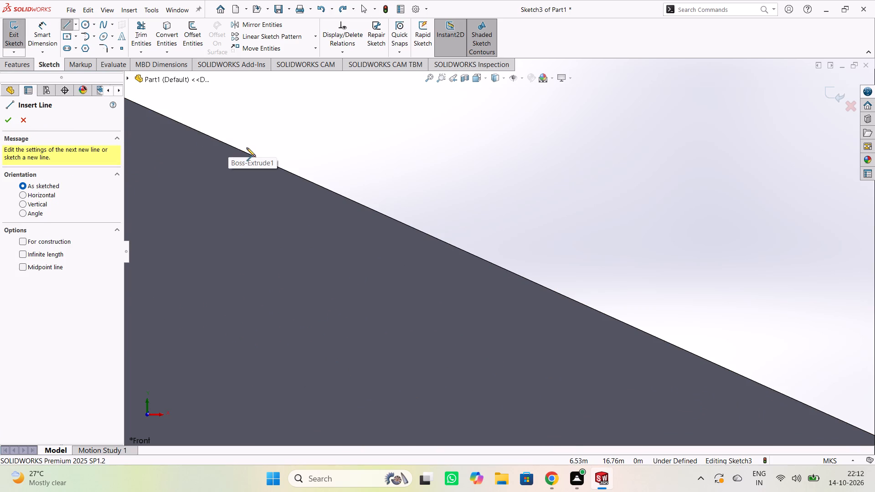
scroll(250, 149, "down", 18)
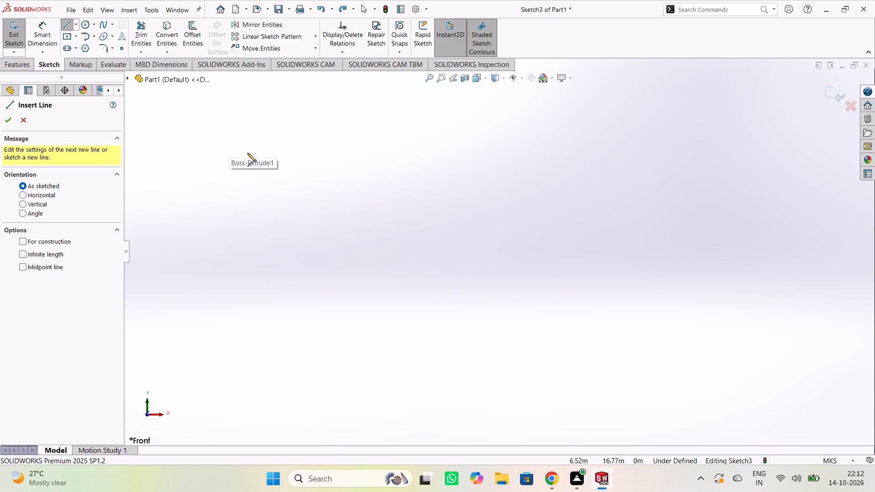
scroll(278, 205, "up", 11)
scroll(298, 185, "down", 13)
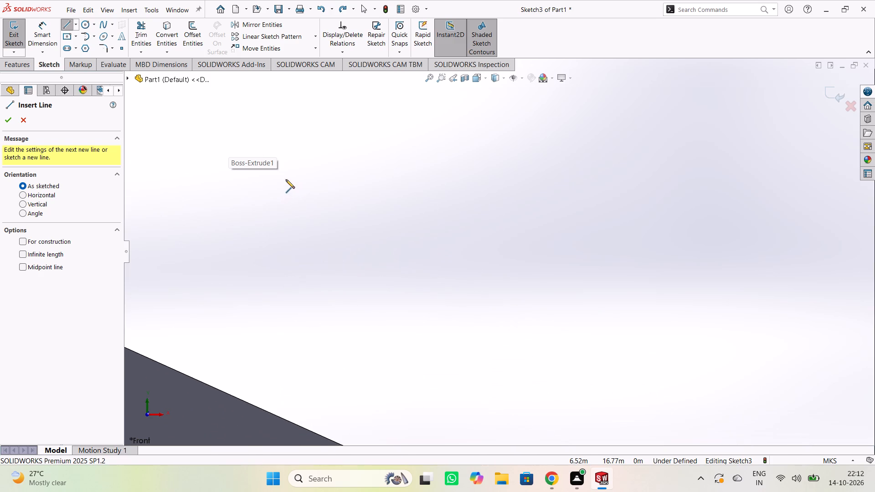
scroll(251, 214, "up", 7)
scroll(283, 214, "down", 10)
scroll(180, 271, "down", 2)
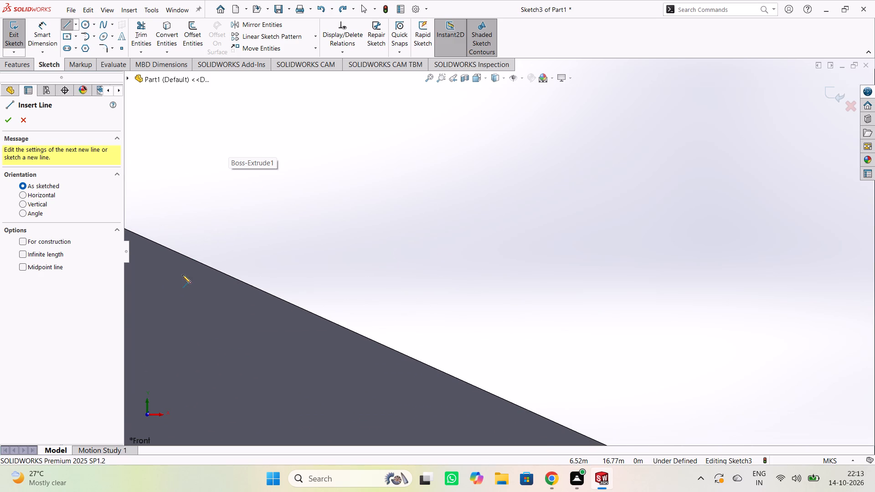
scroll(182, 275, "down", 13)
scroll(205, 266, "up", 12)
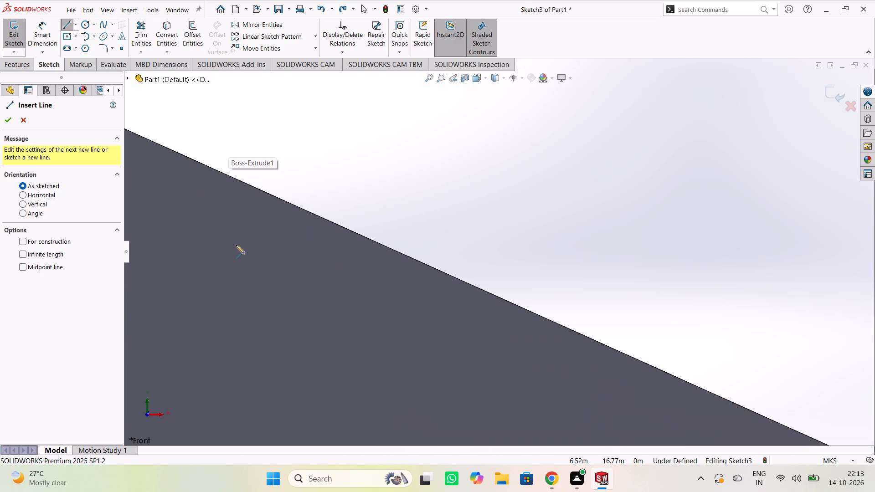
scroll(236, 245, "up", 3)
scroll(250, 205, "down", 20)
scroll(250, 205, "down", 2)
scroll(247, 196, "up", 6)
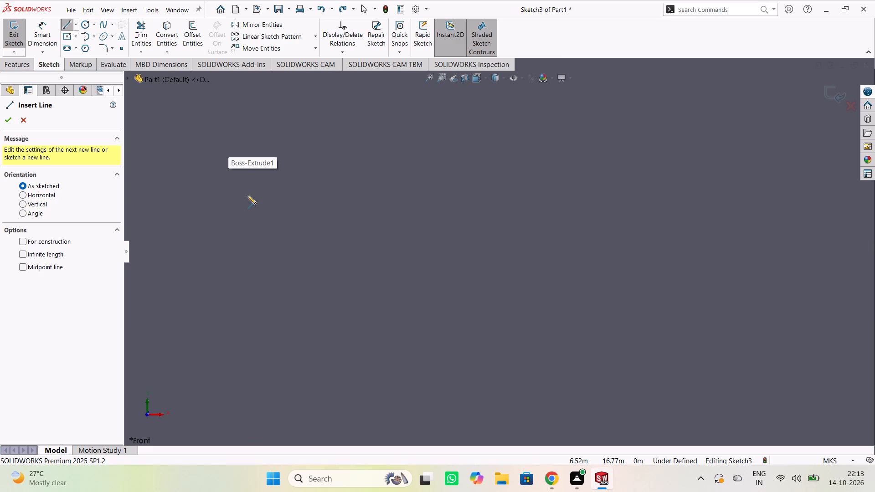
scroll(247, 195, "up", 20)
scroll(247, 195, "up", 16)
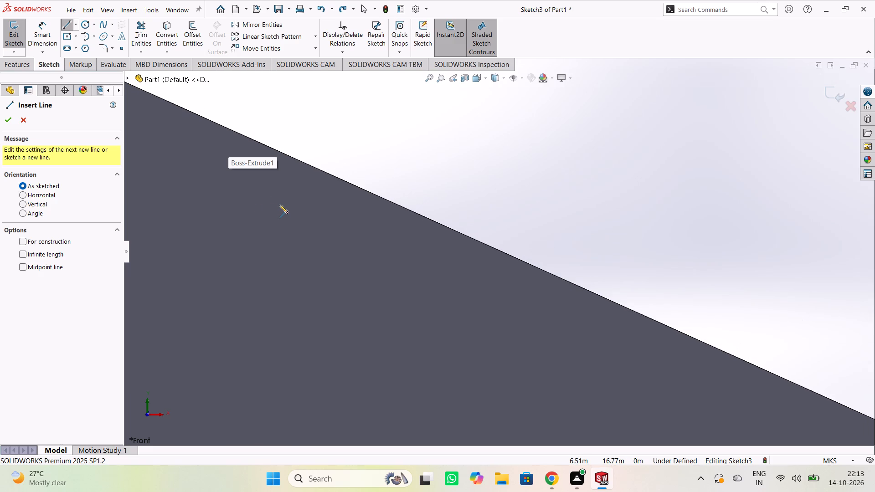
scroll(279, 205, "up", 4)
scroll(332, 282, "up", 7)
scroll(483, 293, "up", 5)
scroll(520, 223, "up", 4)
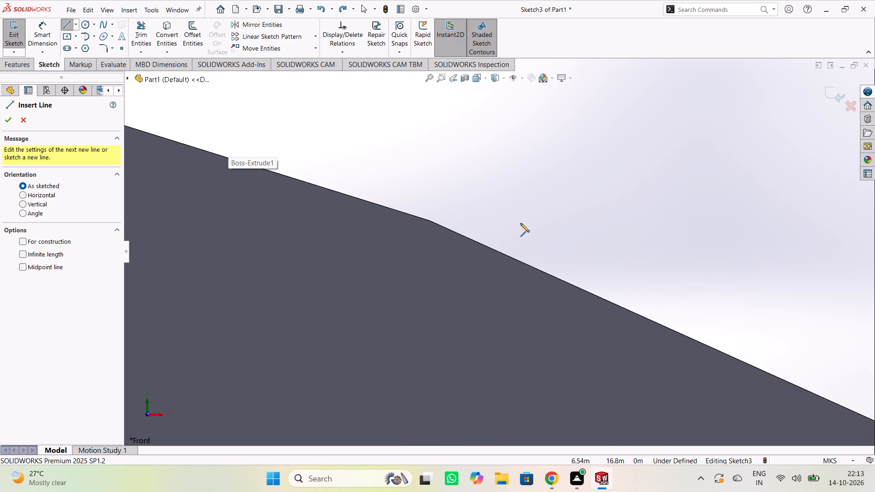
scroll(520, 223, "up", 17)
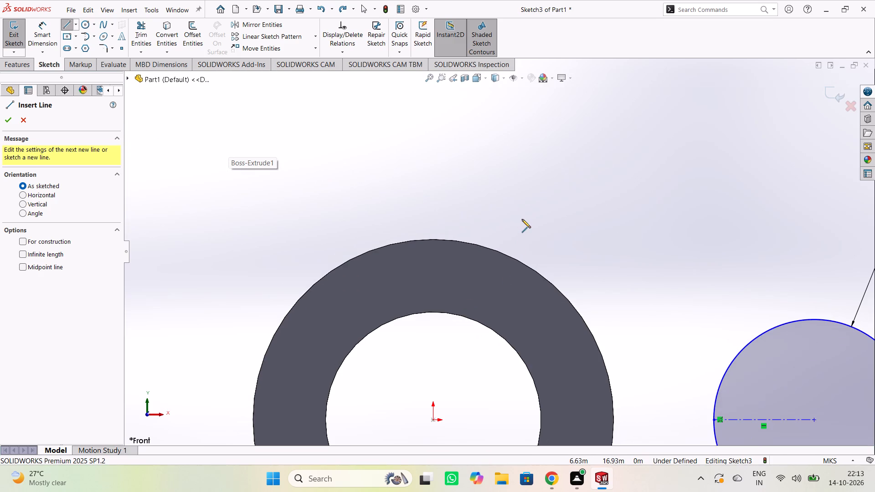
left_click(452, 241)
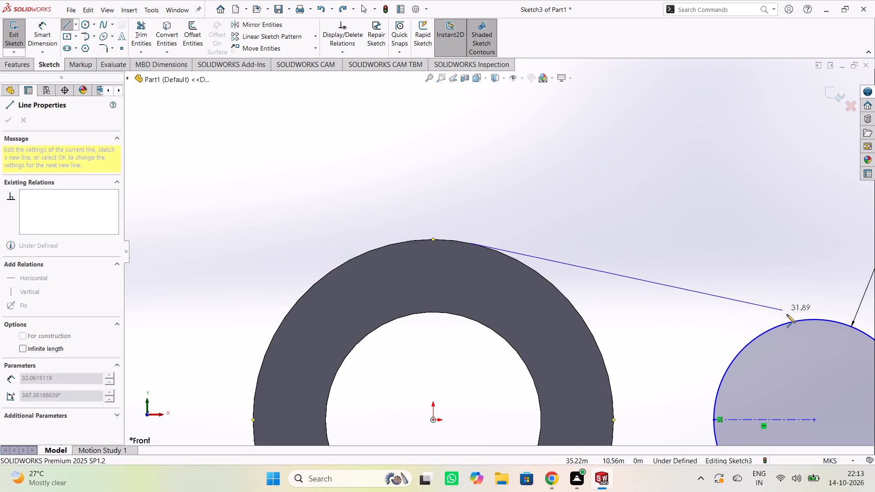
left_click(829, 321)
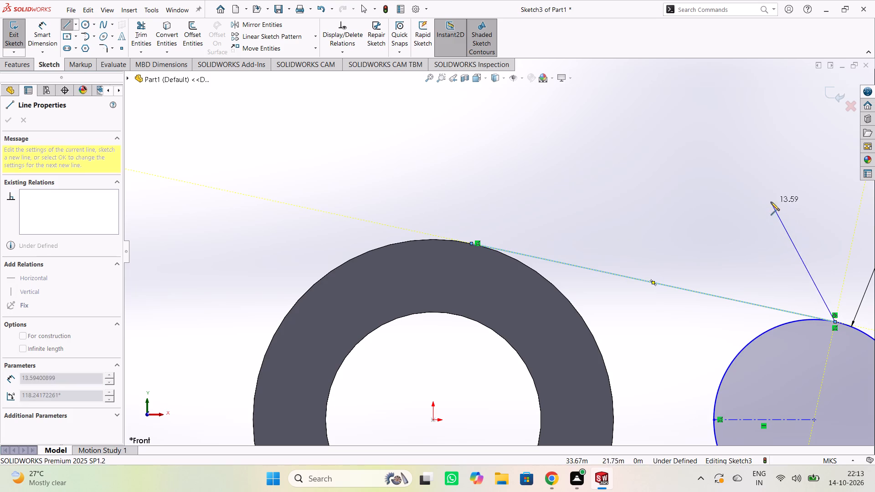
key("Escape")
Sketch a line about 0.06 m long from the connecting line's ring-side end, perpendicular to it and down into the ring.
scroll(725, 193, "down", 2)
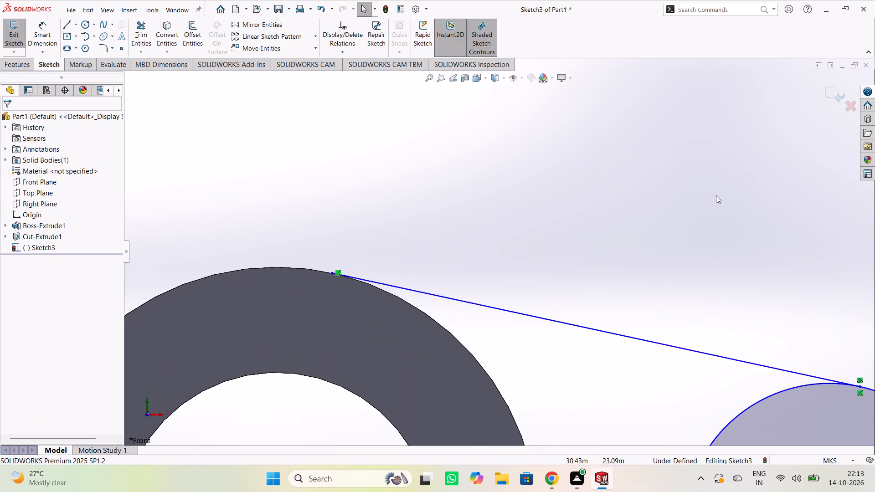
scroll(352, 335, "down", 4)
scroll(336, 179, "down", 7)
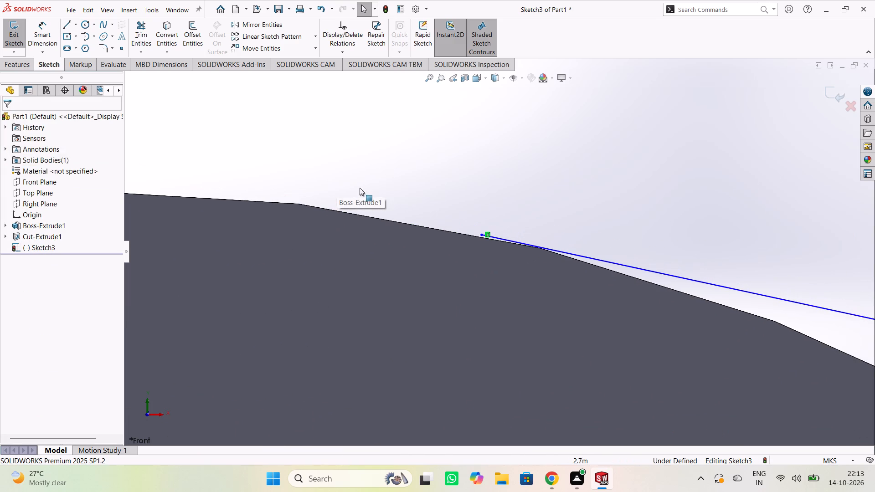
scroll(444, 189, "down", 3)
scroll(550, 282, "down", 5)
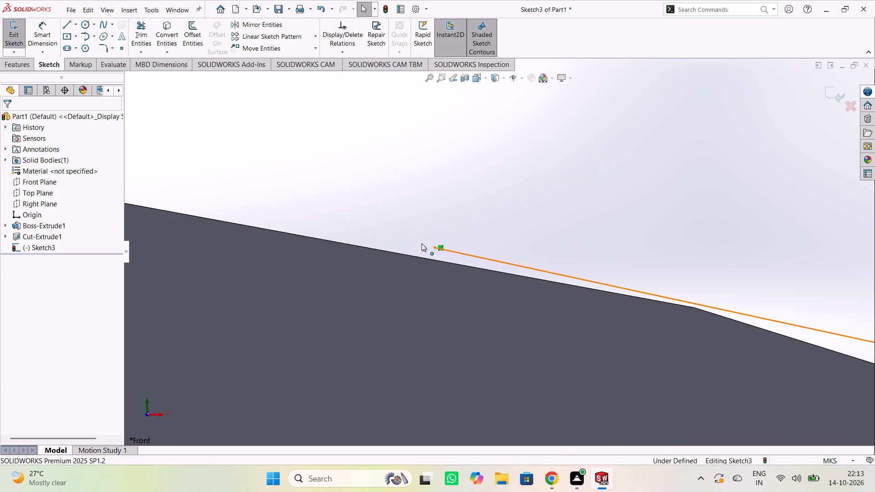
left_click(63, 24)
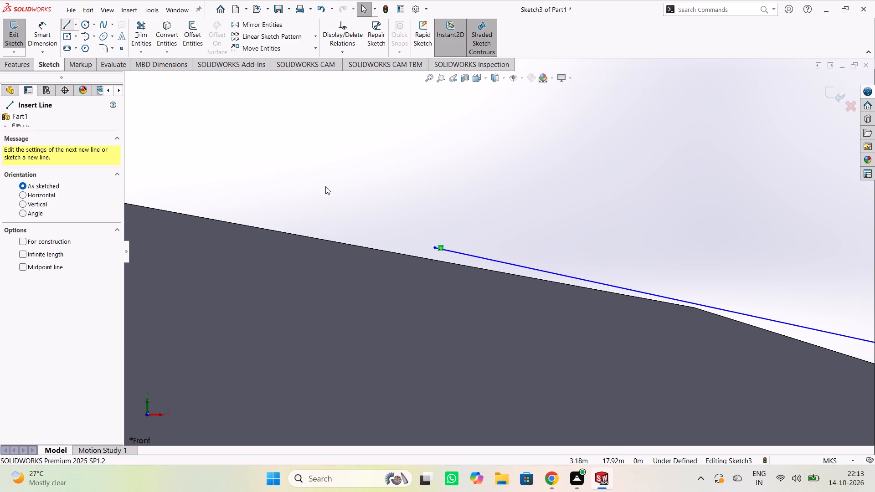
left_click(434, 249)
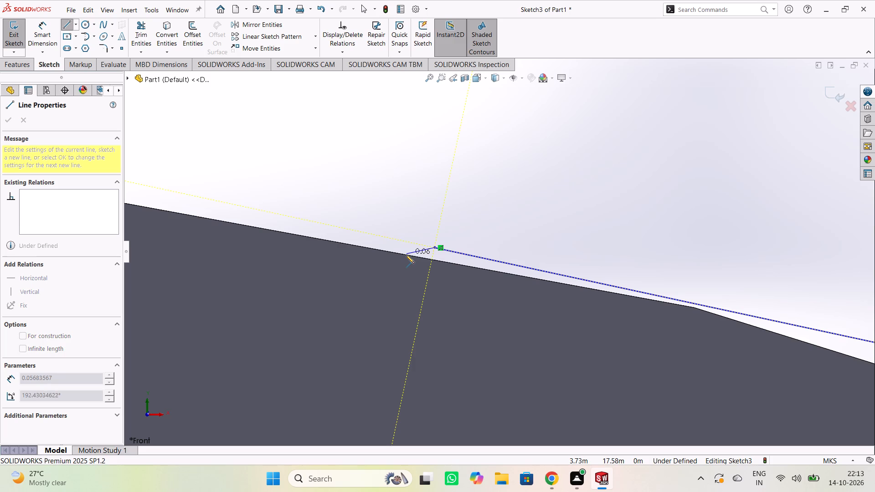
left_click(429, 276)
key("Escape")
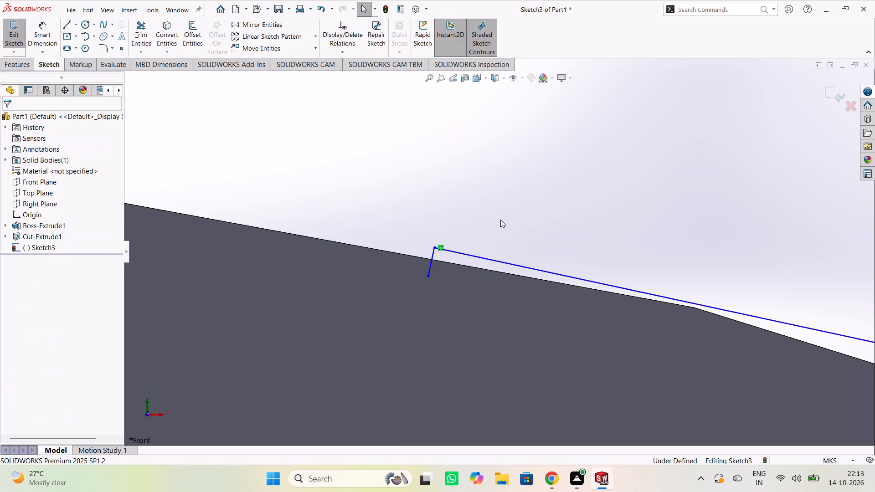
Mirror the upper connecting line about the 20 m circle's horizontal centreline, keeping the original.
scroll(494, 215, "down", 6)
scroll(494, 215, "up", 7)
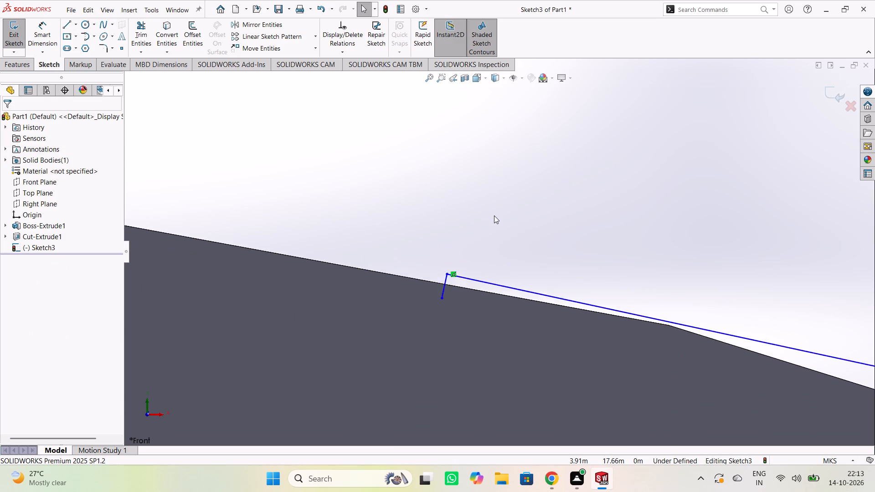
scroll(494, 215, "up", 7)
scroll(510, 225, "up", 18)
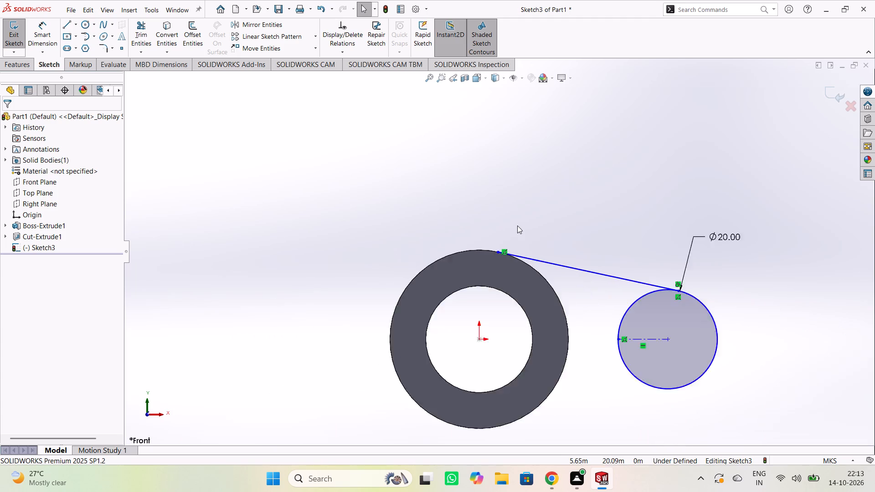
scroll(517, 225, "up", 1)
left_click_drag(587, 238, 583, 263)
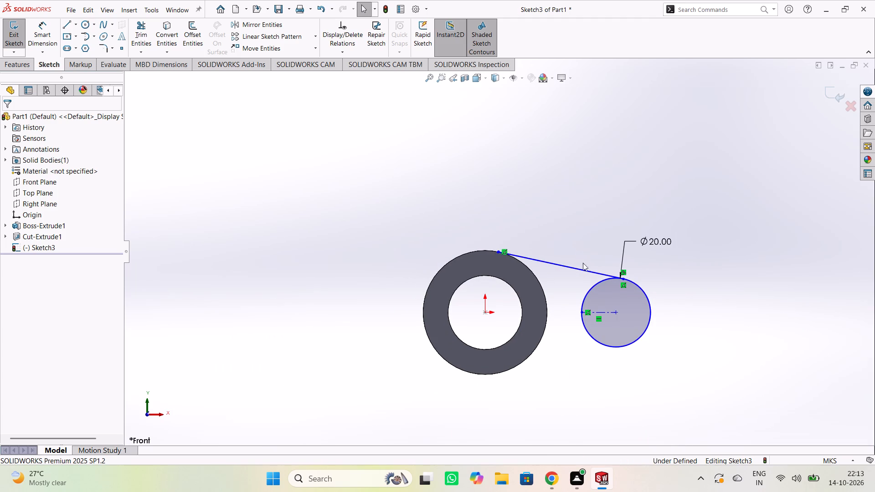
left_click_drag(583, 263, 569, 280)
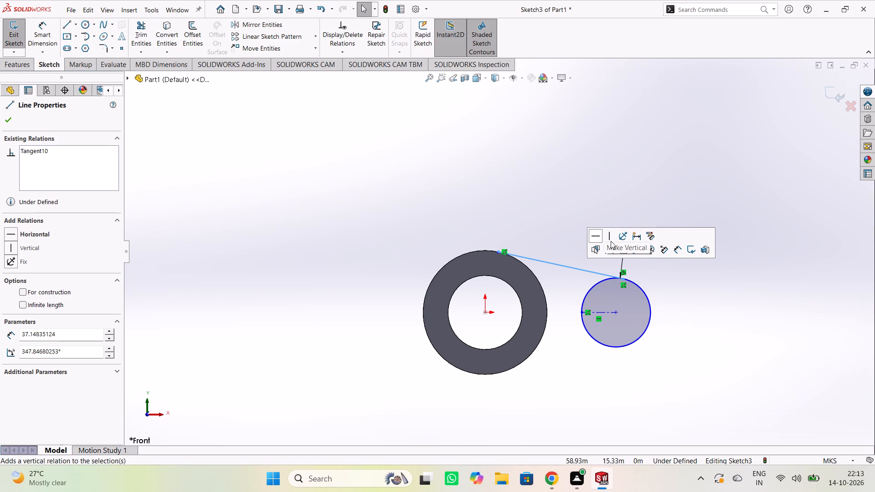
left_click(245, 23)
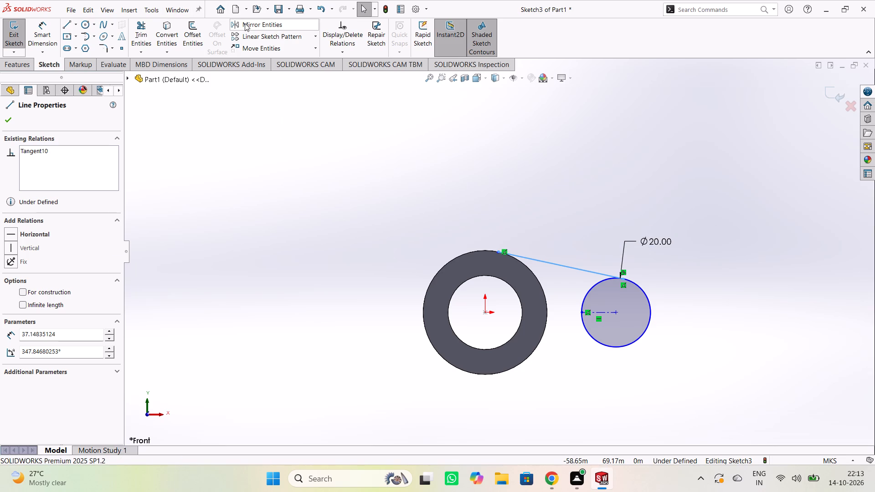
left_click(596, 312)
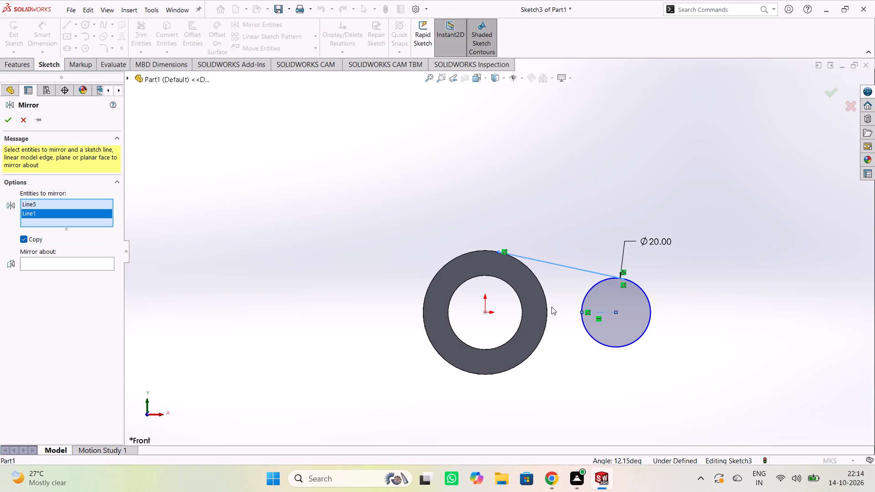
left_click(598, 312)
left_click(71, 256)
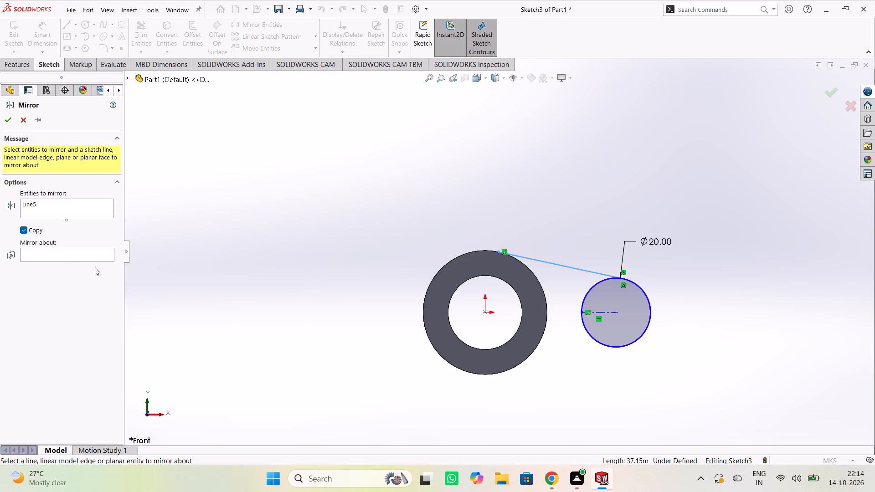
left_click(601, 313)
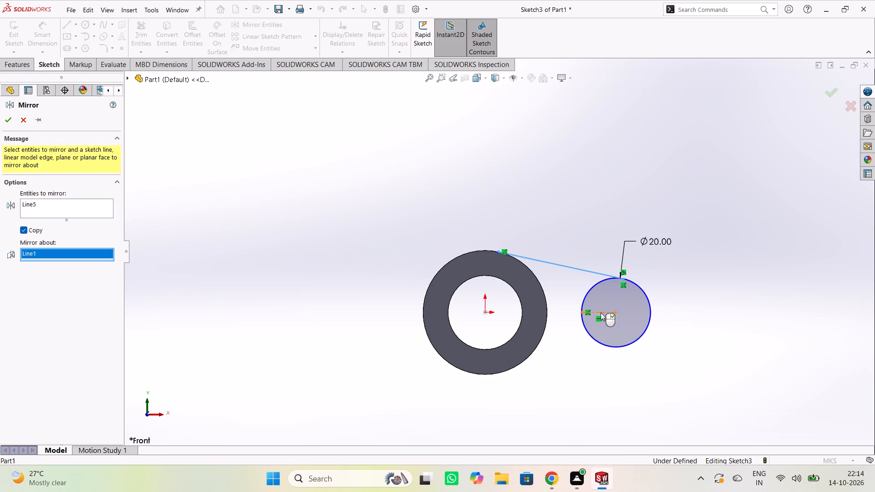
left_click(7, 124)
left_click(232, 229)
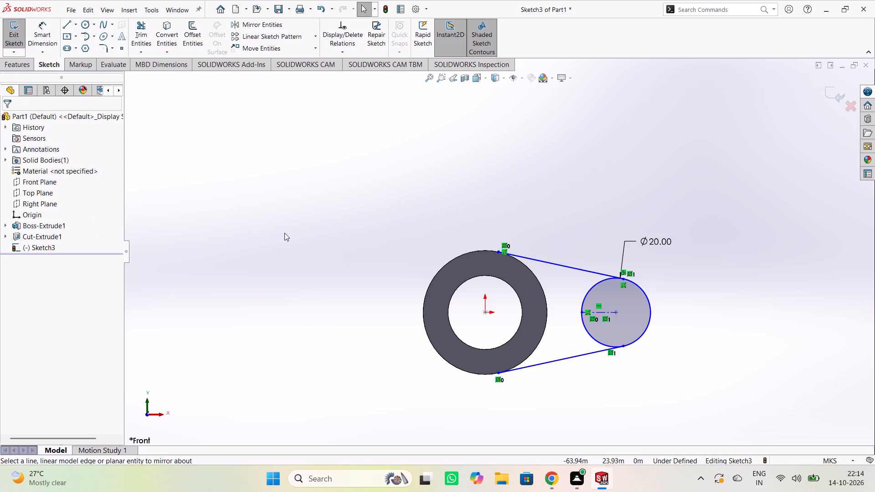
Power-trim the ring-facing arc of the 20 m circle between the connecting lines, along with the horizontal centreline.
left_click(136, 35)
left_click_drag(571, 288, 600, 312)
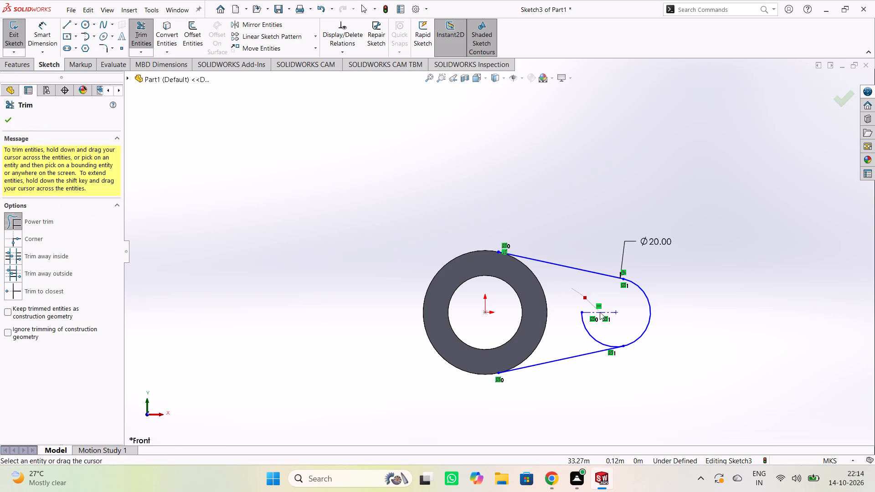
left_click_drag(600, 312, 574, 329)
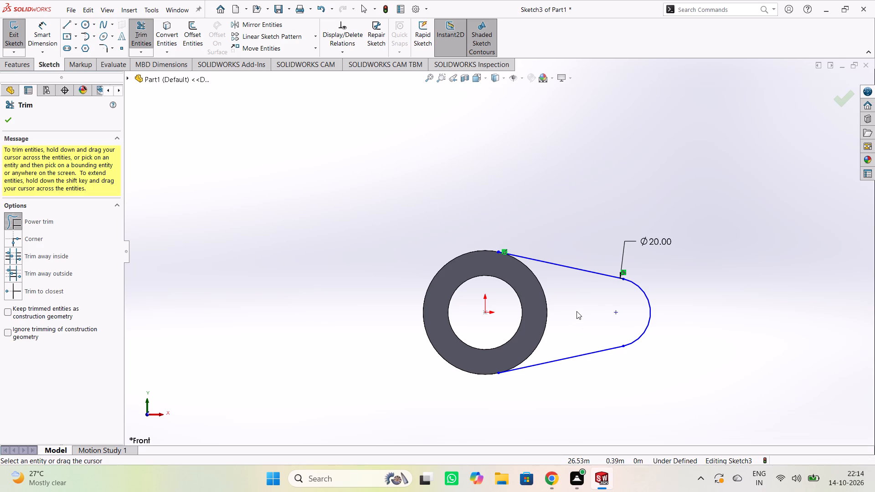
key("Escape")
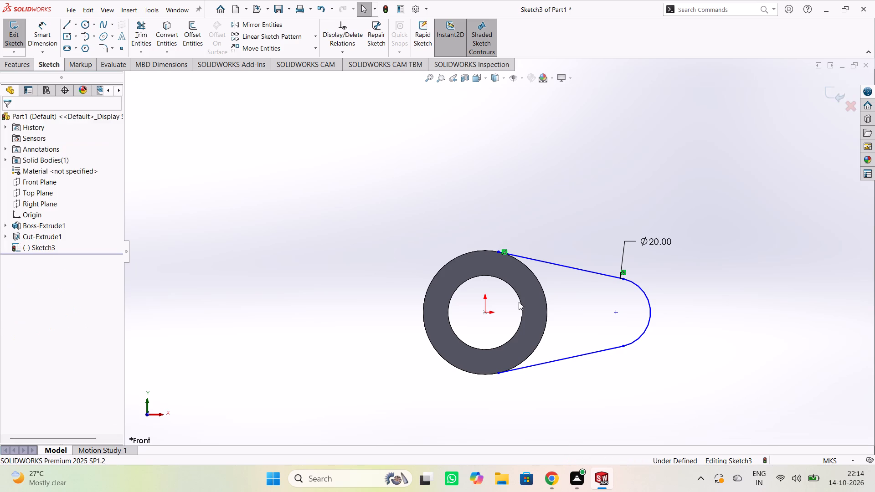
Dimension the horizontal distance from the origin to the centre of the 20 m end arc, keeping 38 m.
left_click(45, 43)
left_click(484, 313)
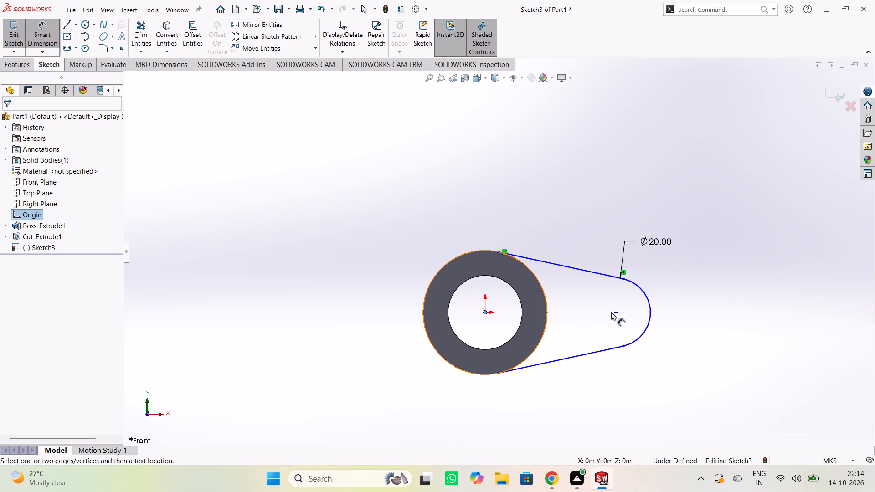
left_click(618, 312)
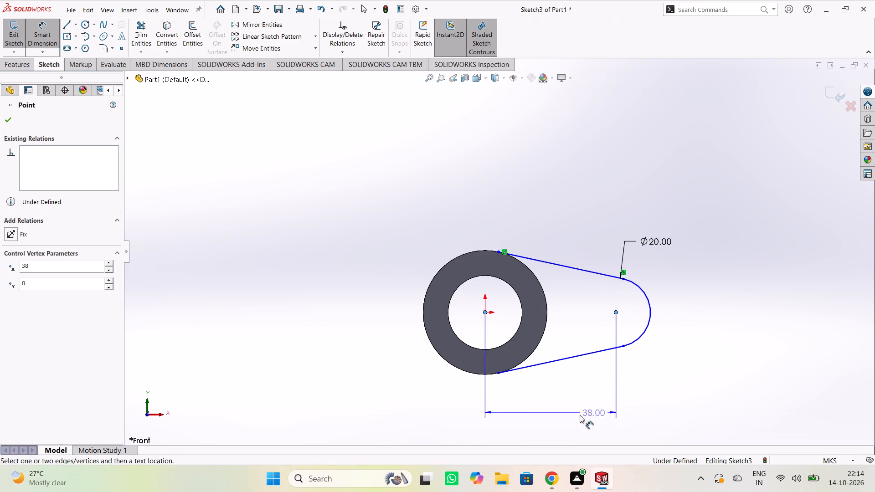
left_click(546, 423)
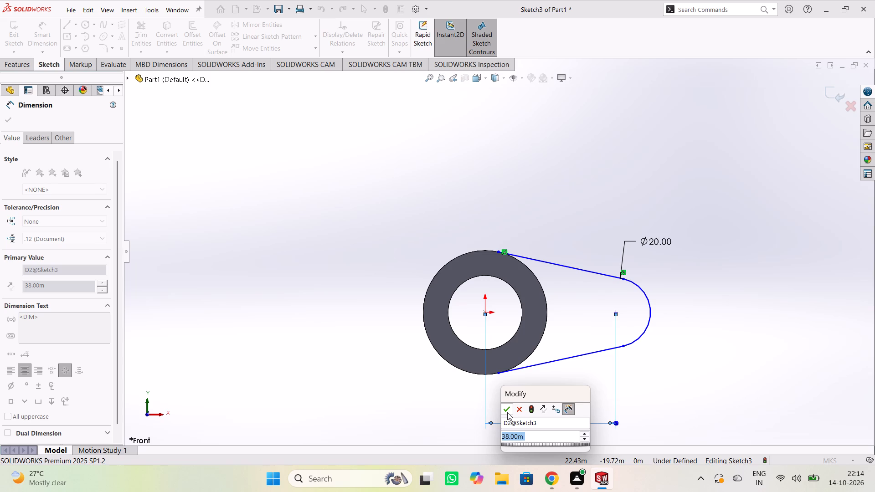
left_click(507, 412)
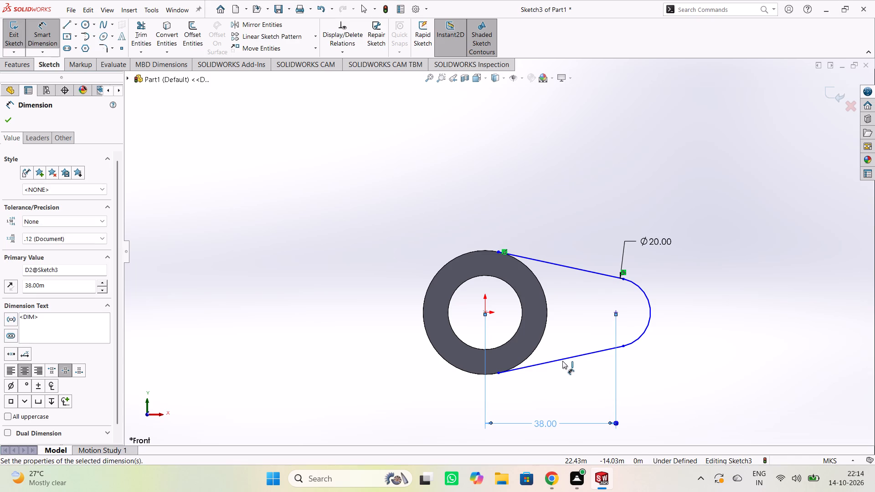
Dimension the horizontal span of the lower connecting line between its two ends, accepting the drawn value.
left_click(562, 361)
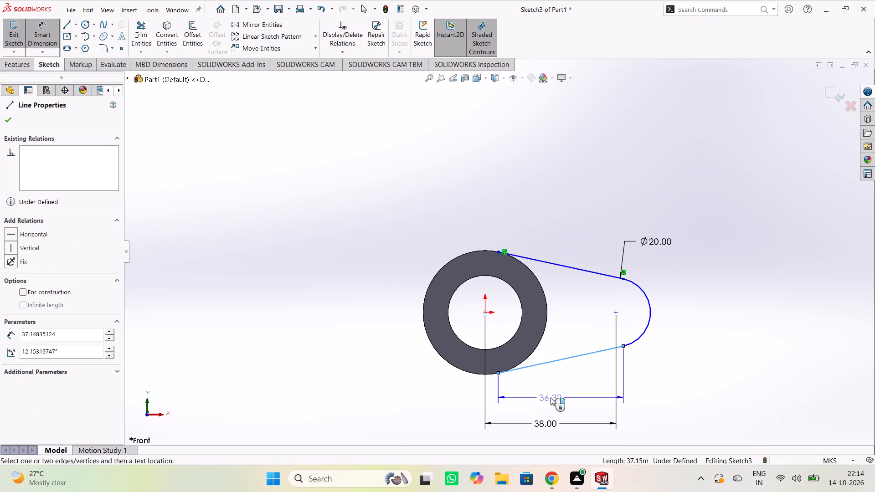
left_click(551, 394)
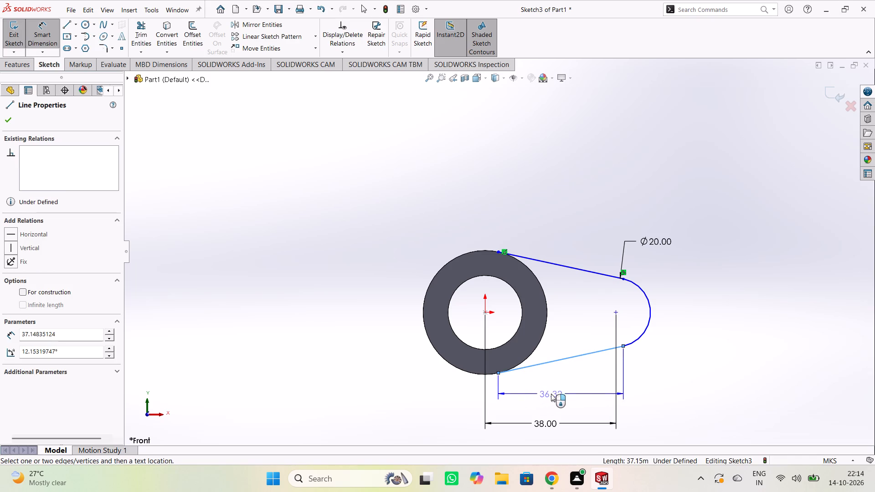
left_click(508, 377)
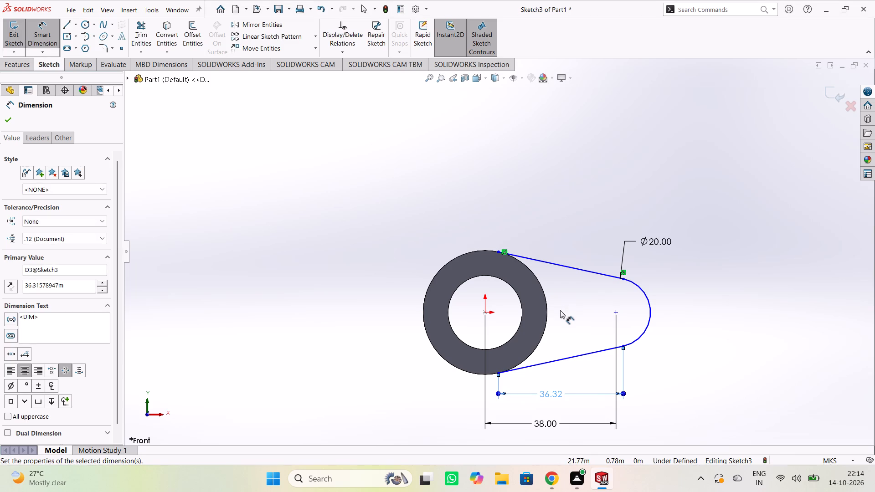
Sketch a line about 0.04 m long from the lower connecting line's ring-side end, up into the ring.
left_click(485, 313)
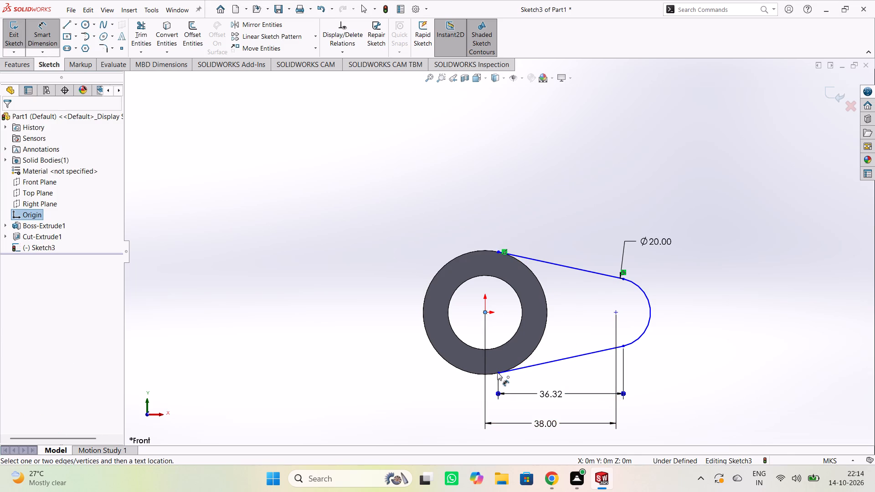
scroll(499, 369, "down", 11)
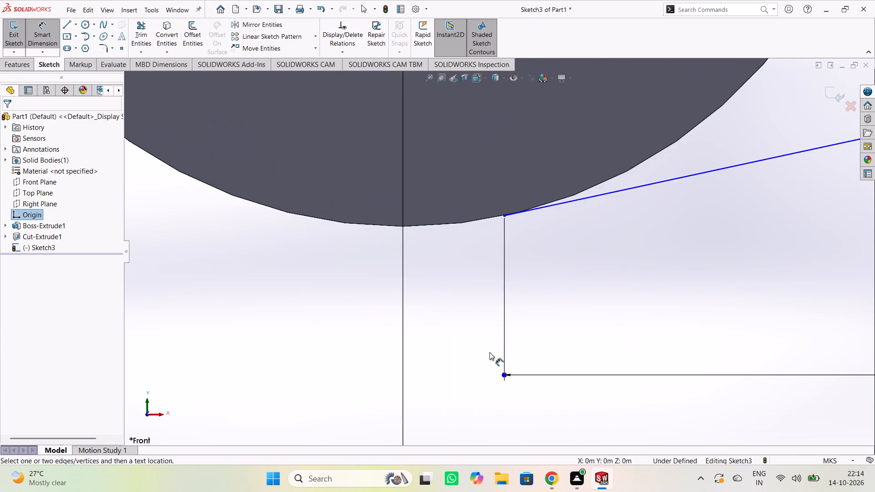
scroll(489, 166, "down", 3)
scroll(506, 259, "down", 9)
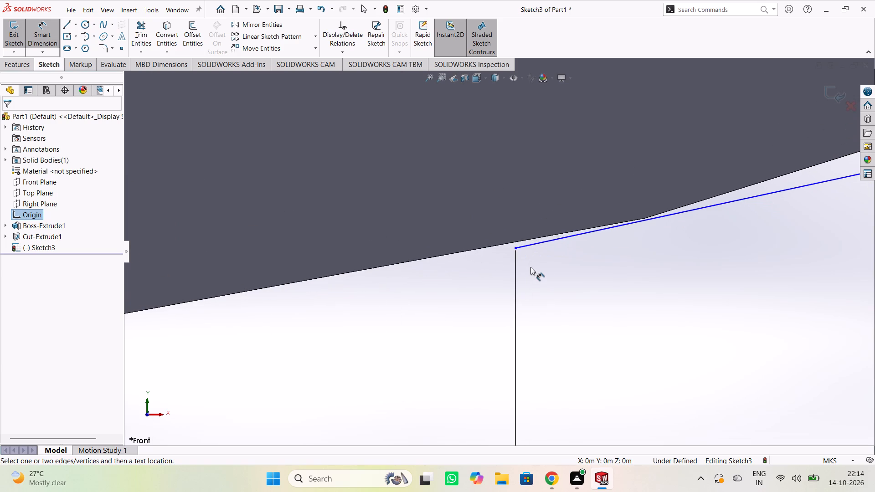
scroll(530, 266, "down", 3)
scroll(530, 266, "up", 1)
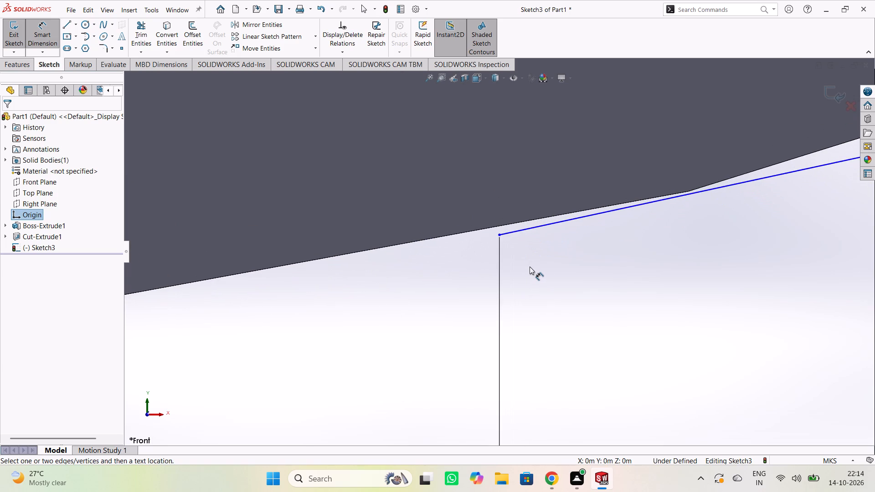
scroll(530, 266, "down", 3)
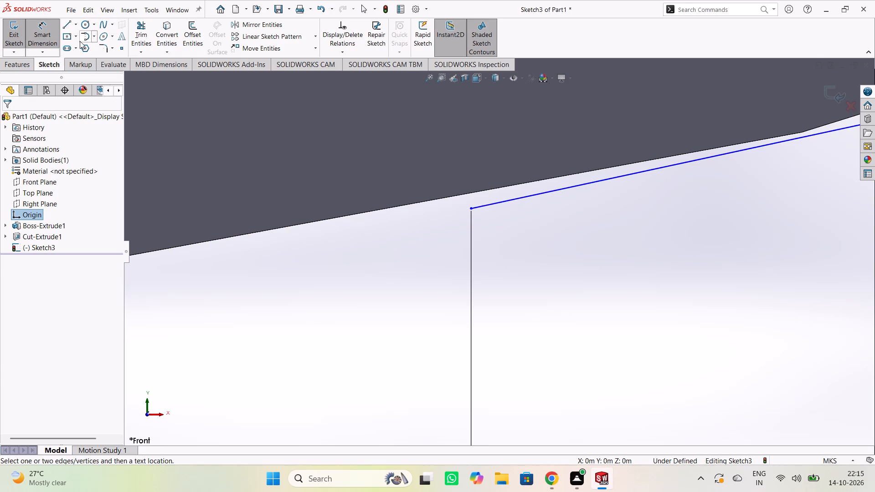
left_click(69, 26)
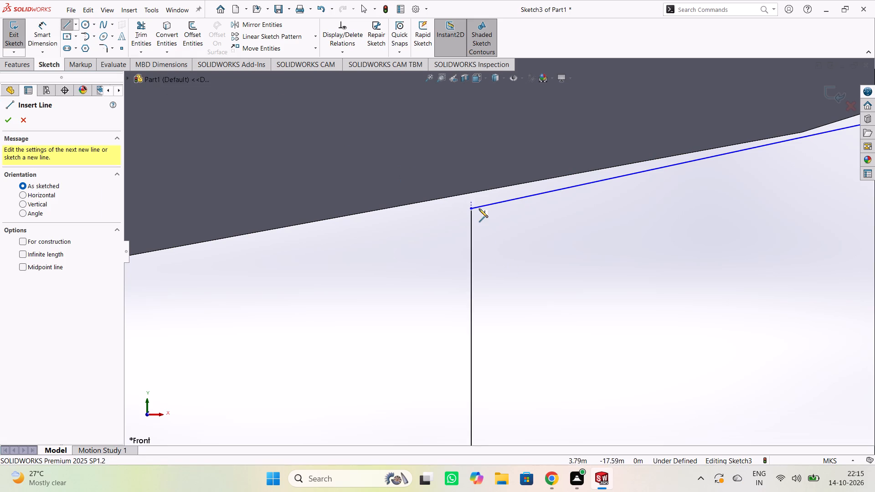
left_click(471, 207)
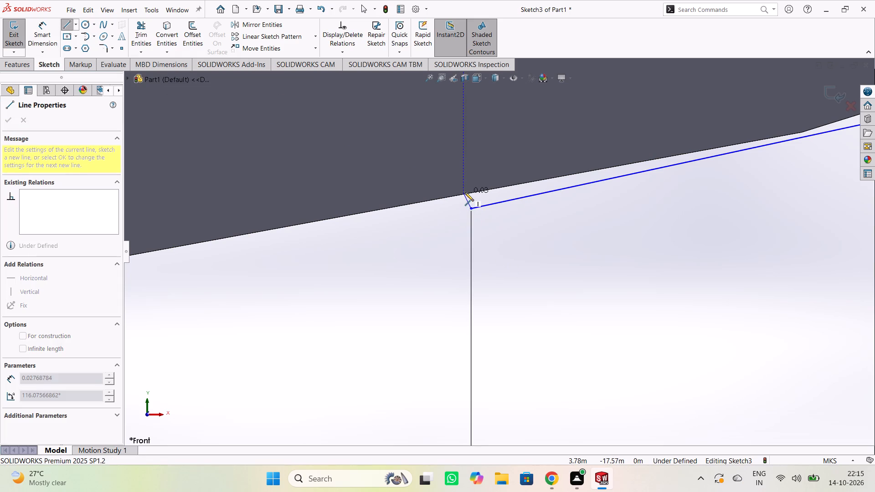
left_click(465, 184)
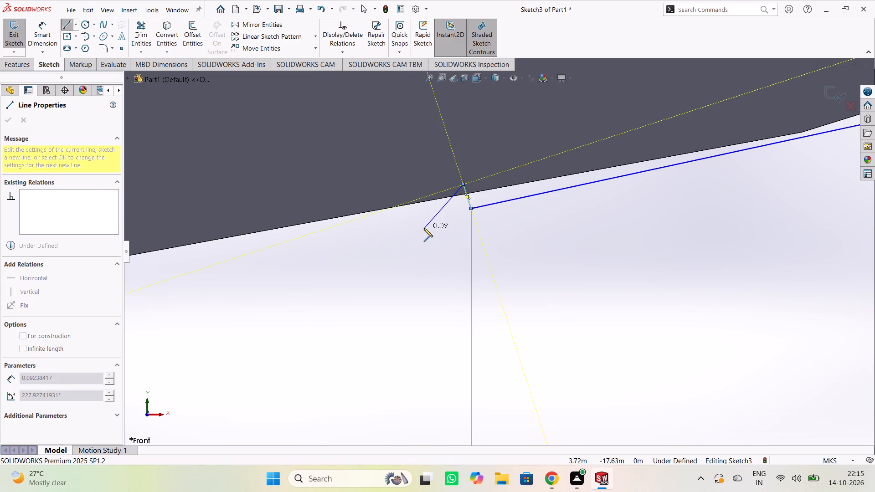
key("Escape")
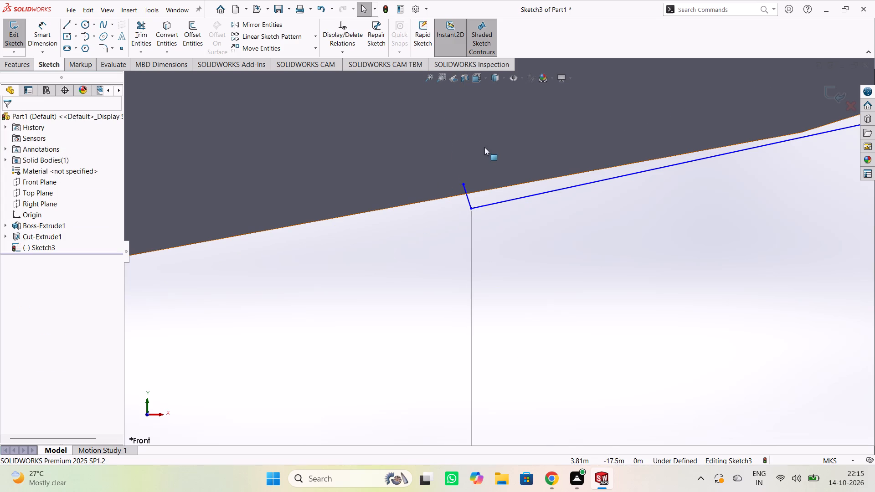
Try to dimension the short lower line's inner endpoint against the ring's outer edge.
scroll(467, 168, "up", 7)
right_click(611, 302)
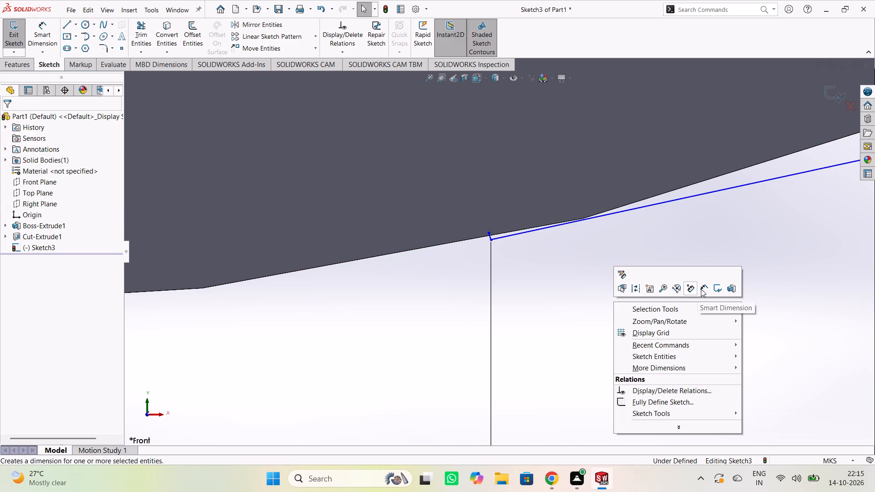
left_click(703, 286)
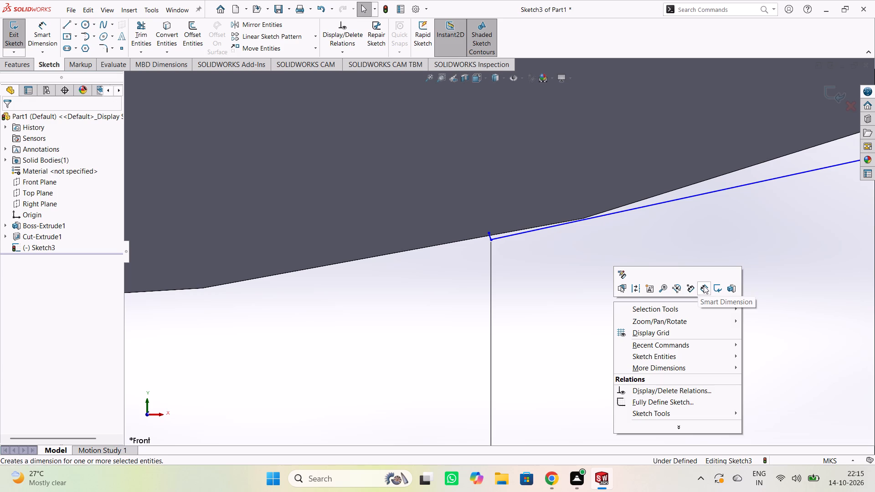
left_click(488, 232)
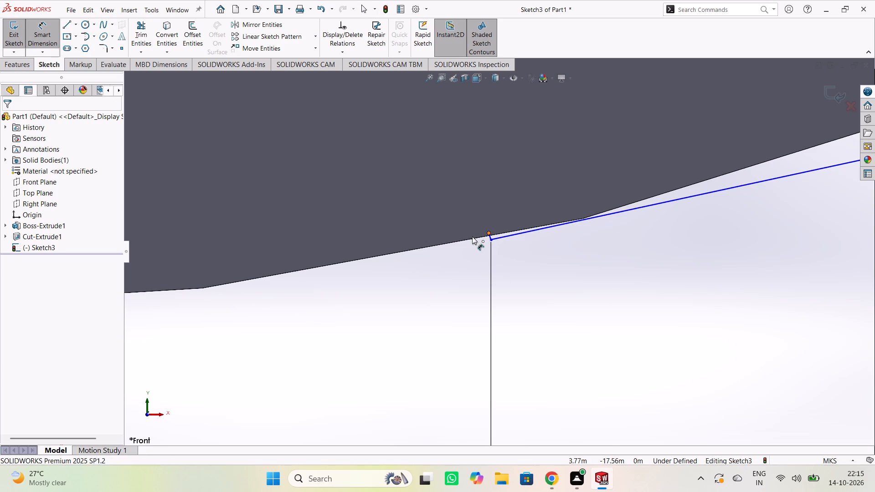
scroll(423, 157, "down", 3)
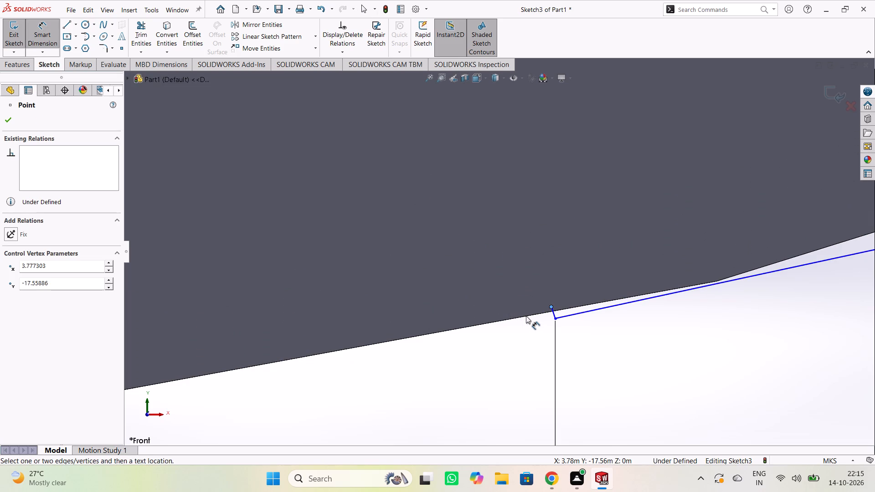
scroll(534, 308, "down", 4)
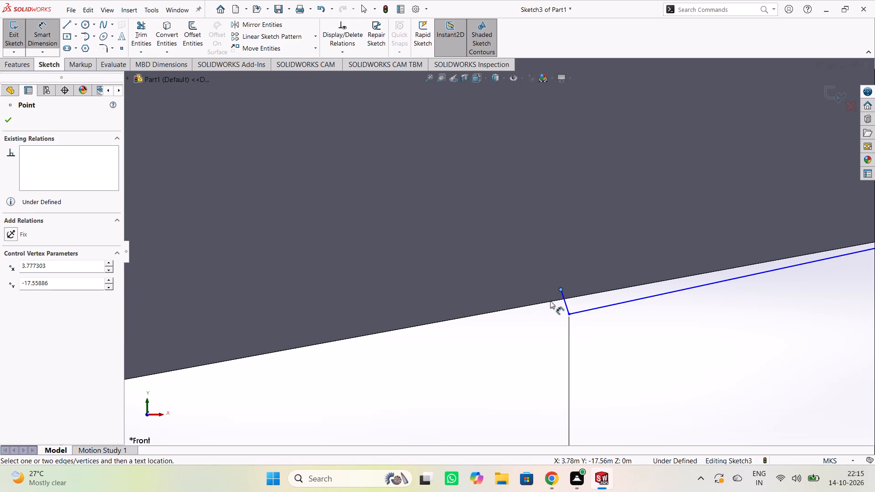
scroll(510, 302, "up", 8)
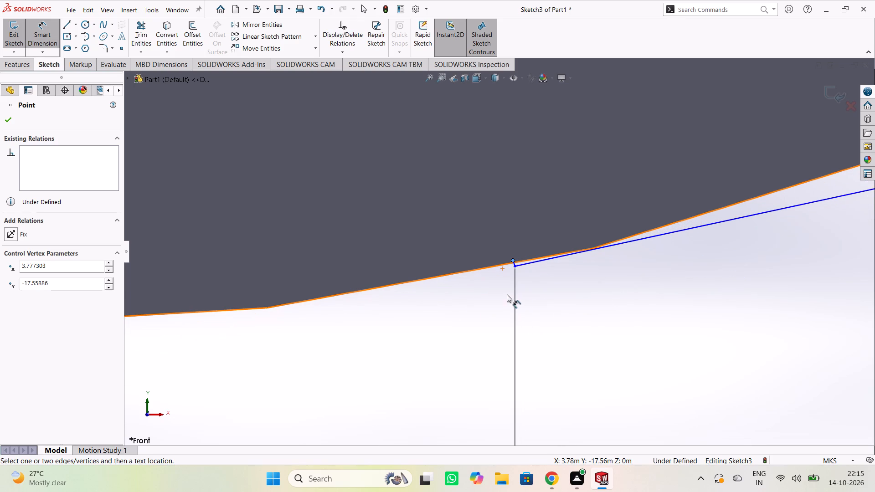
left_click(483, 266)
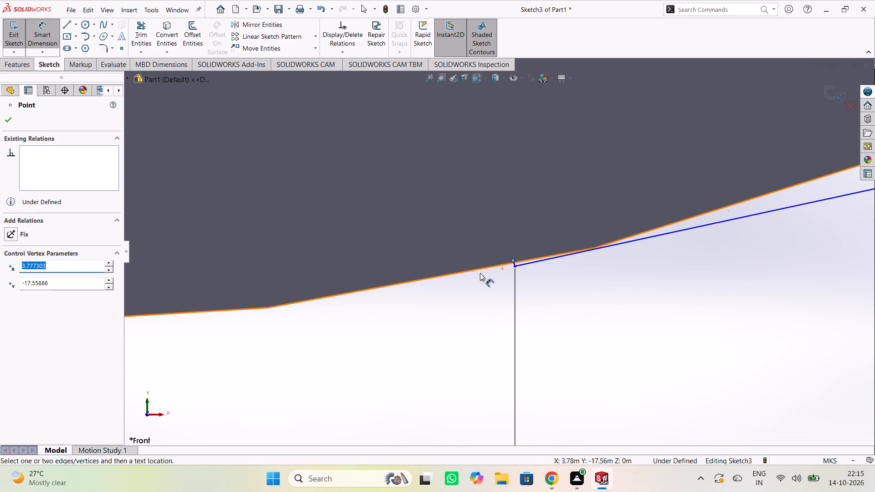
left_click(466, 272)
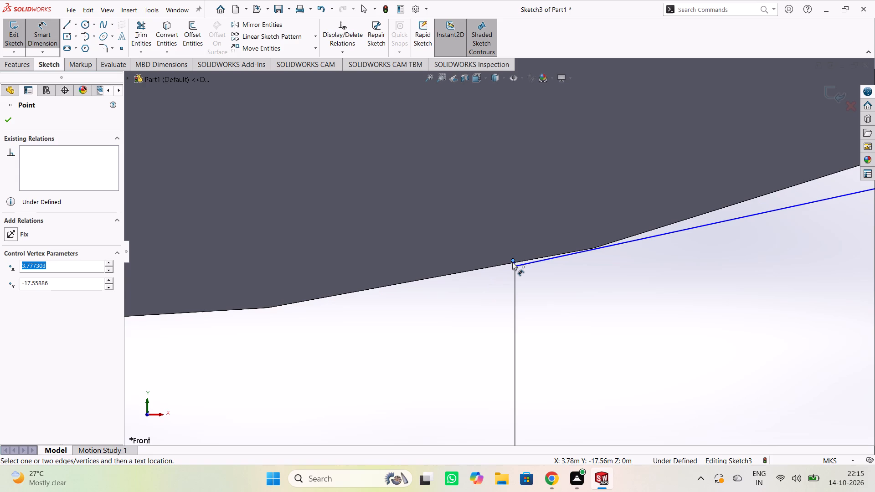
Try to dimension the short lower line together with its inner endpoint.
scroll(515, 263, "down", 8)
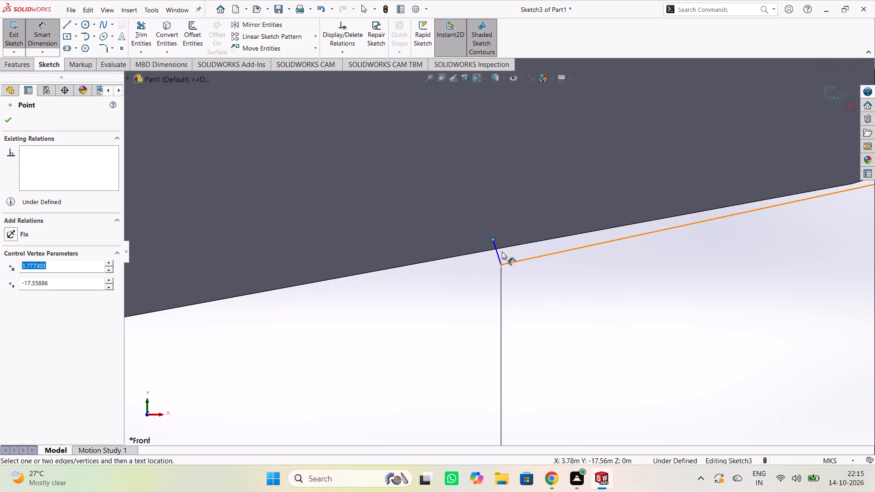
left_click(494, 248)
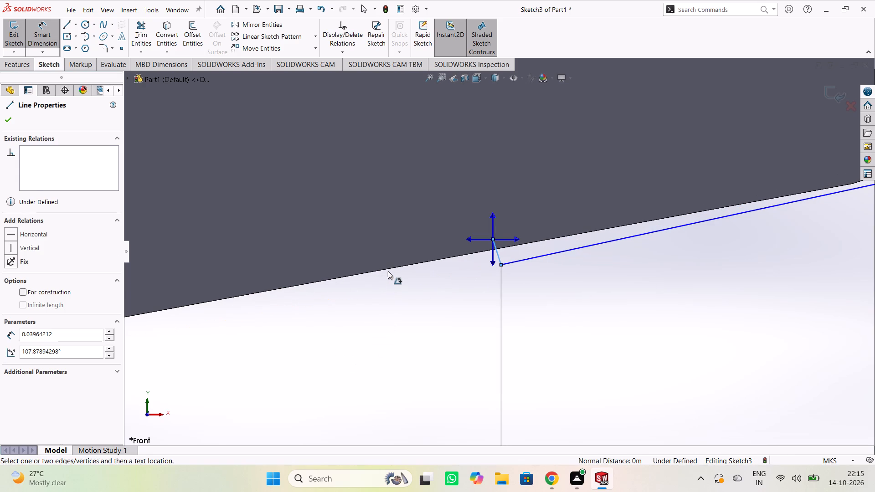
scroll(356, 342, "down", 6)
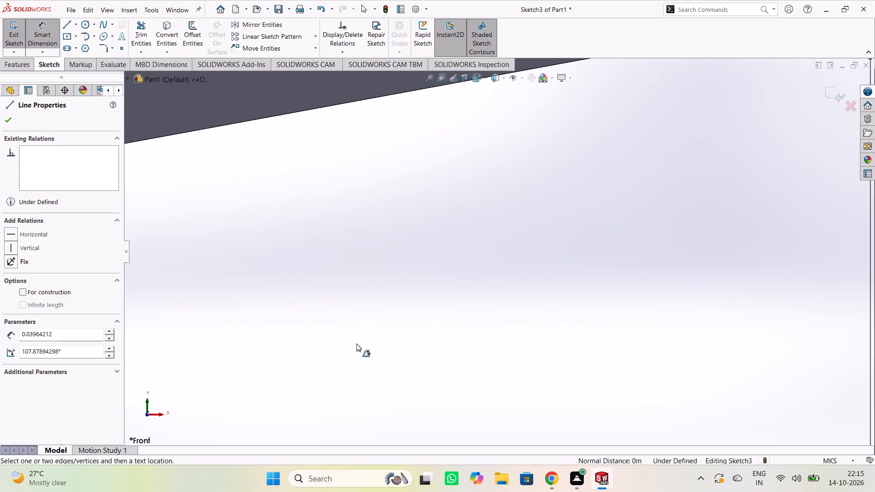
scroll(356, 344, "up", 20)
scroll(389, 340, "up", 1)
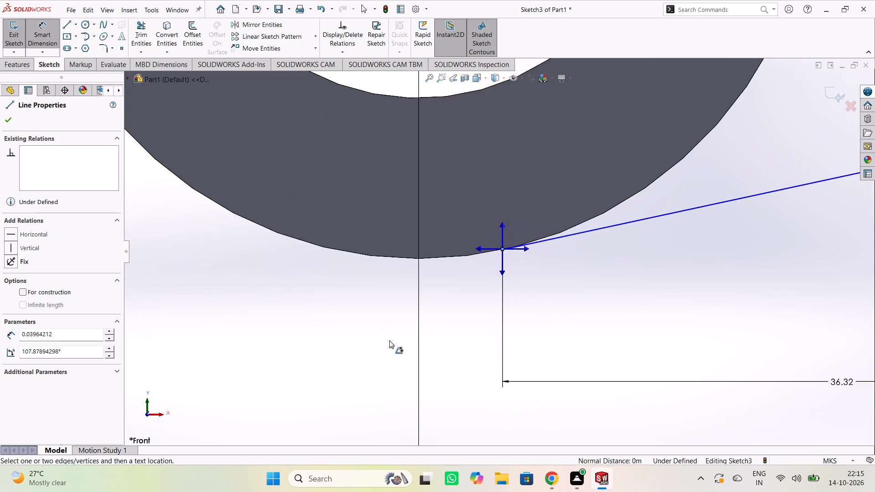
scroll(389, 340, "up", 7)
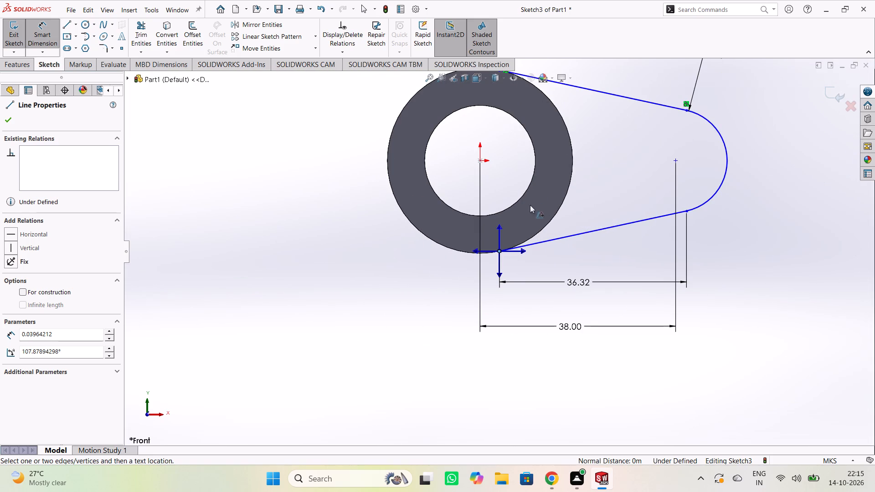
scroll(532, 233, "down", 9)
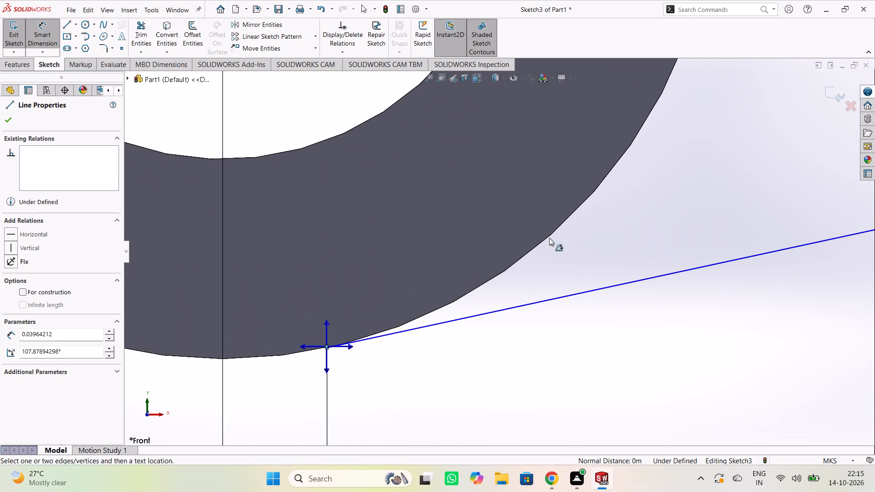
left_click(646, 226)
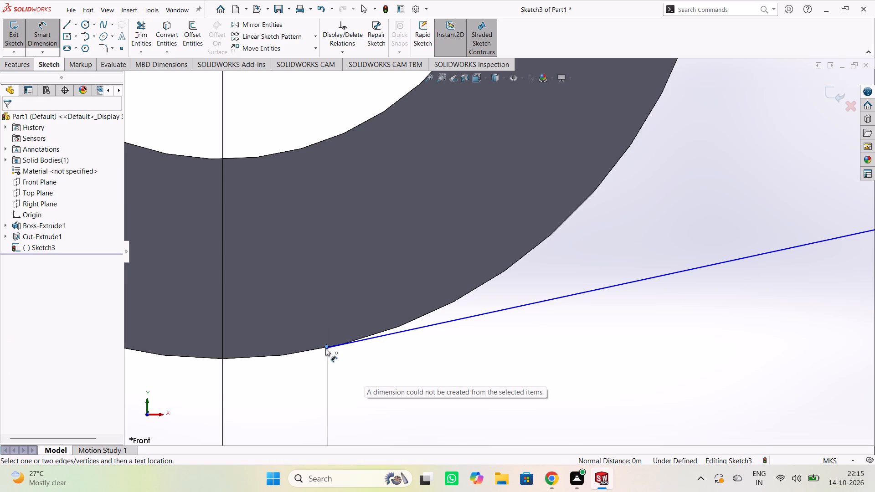
Dimension the vertical distance from the origin to the short lower line's inner endpoint and set it to 17 m.
left_click(325, 348)
scroll(266, 151, "down", 3)
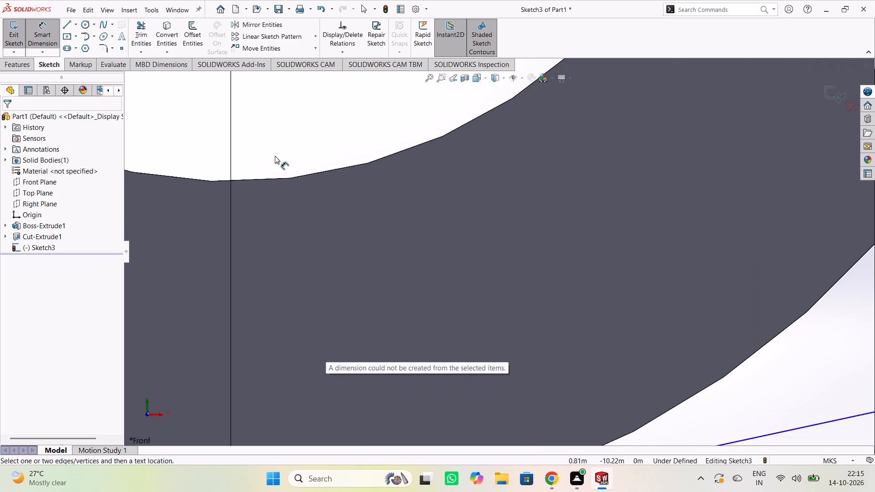
scroll(276, 156, "up", 7)
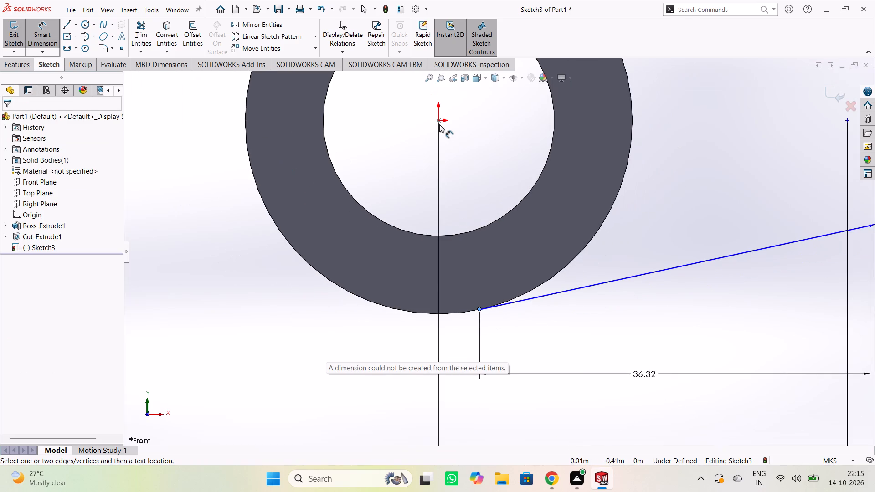
left_click(438, 121)
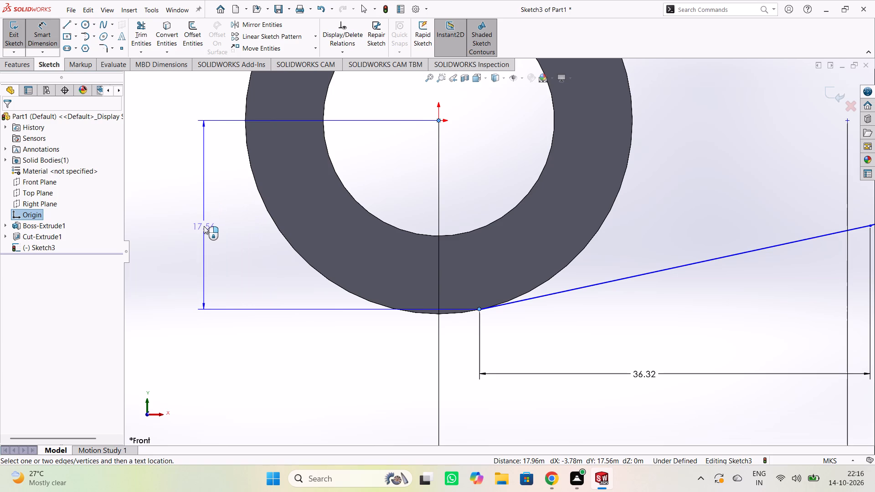
left_click(204, 226)
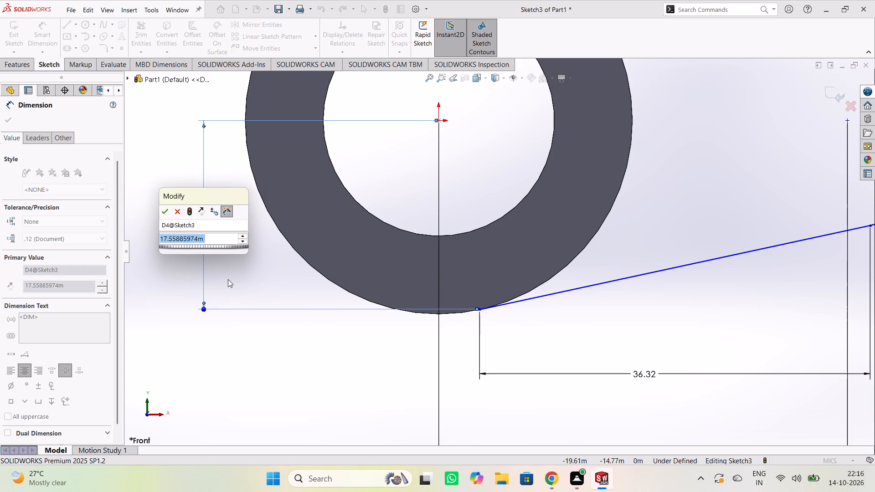
type("17")
key("Return")
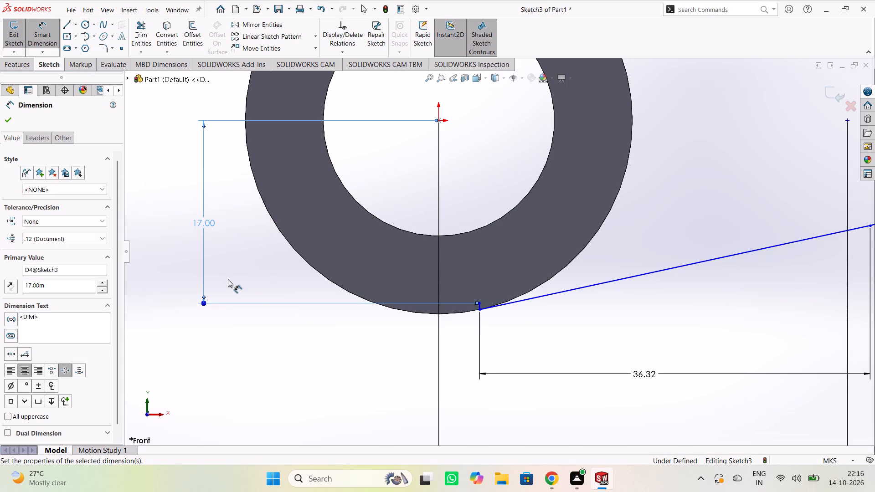
Dimension the vertical distance from the origin to the upper connecting line's ring-side end and set it to 17 m.
scroll(515, 209, "down", 1)
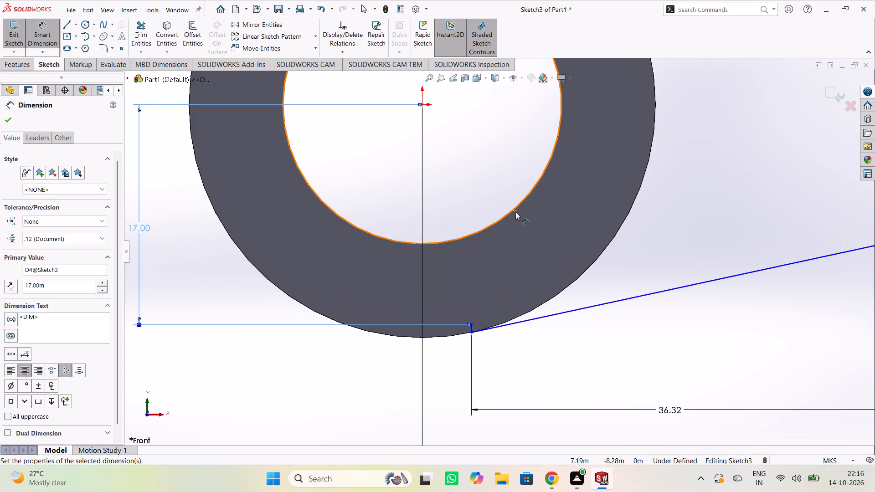
scroll(515, 213, "up", 5)
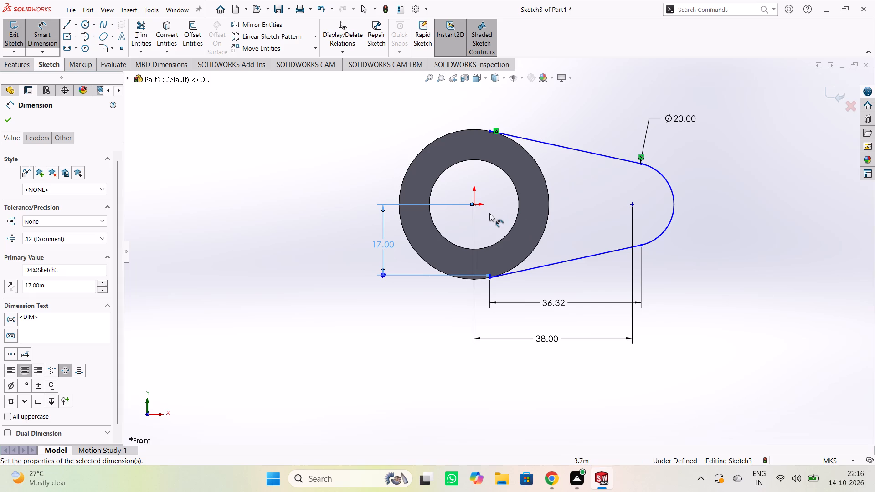
left_click(474, 207)
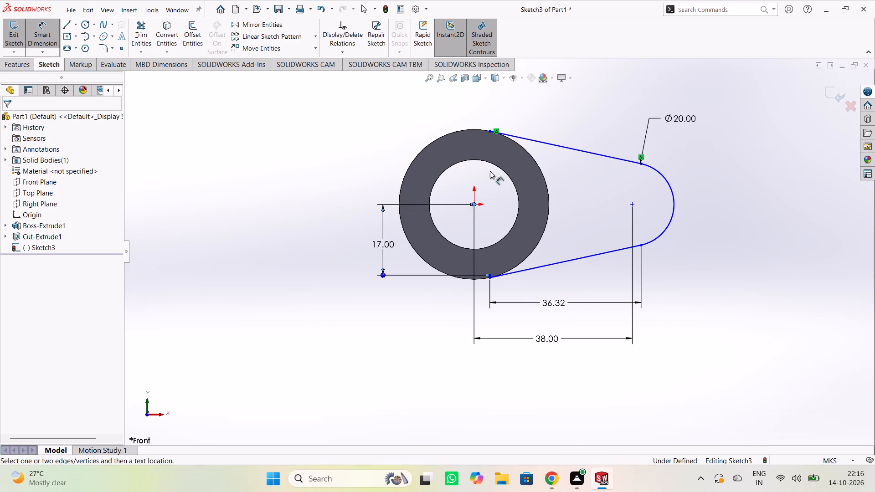
left_click(490, 131)
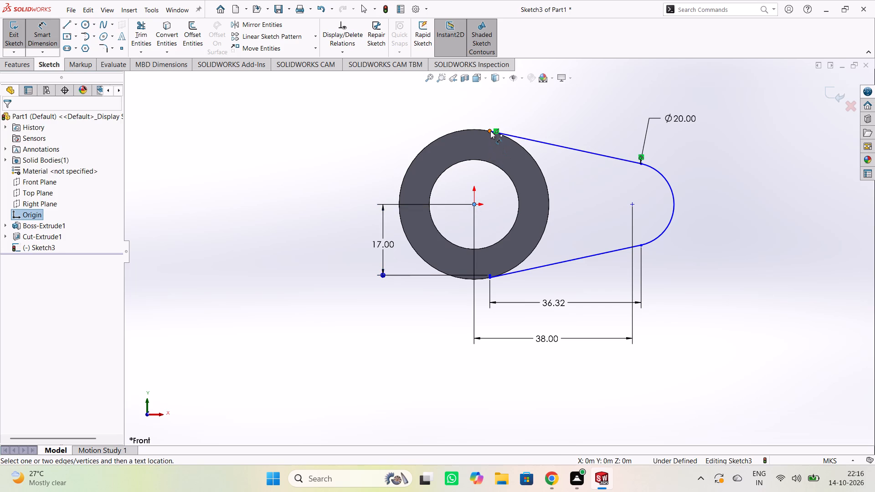
left_click(390, 161)
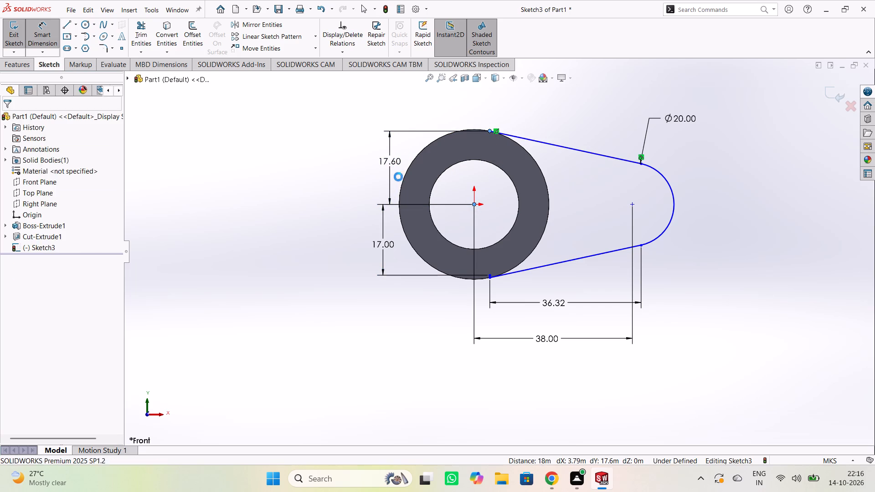
type("17")
key("Return")
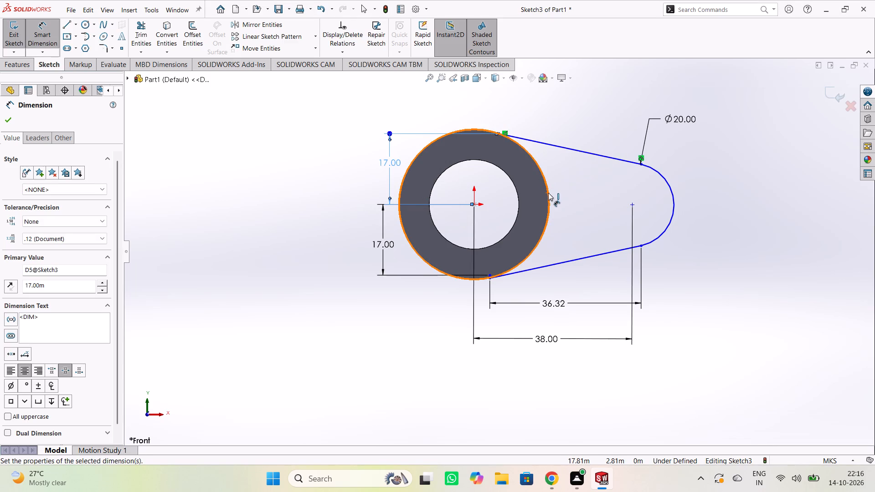
Dimension the vertical distance from the origin to the lower connecting line's ring-side end, accepting the drawn value of about 17.74 m.
scroll(495, 249, "down", 5)
scroll(505, 288, "down", 3)
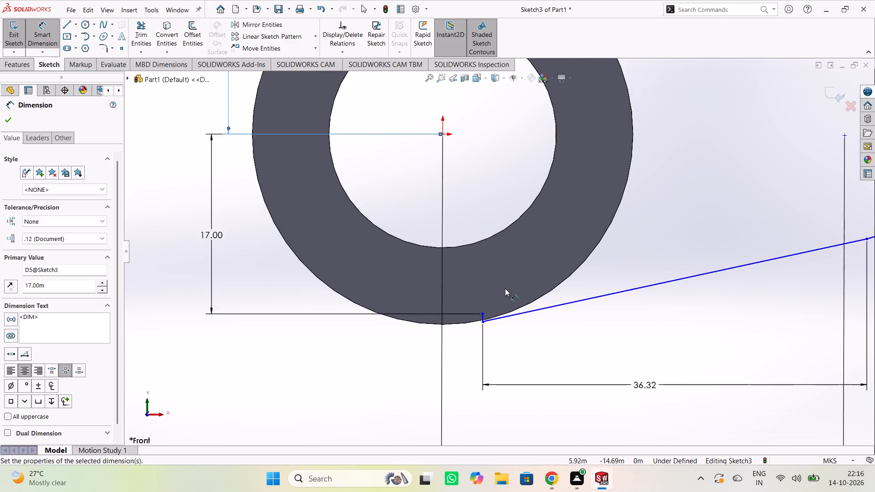
scroll(505, 288, "down", 2)
scroll(490, 329, "down", 2)
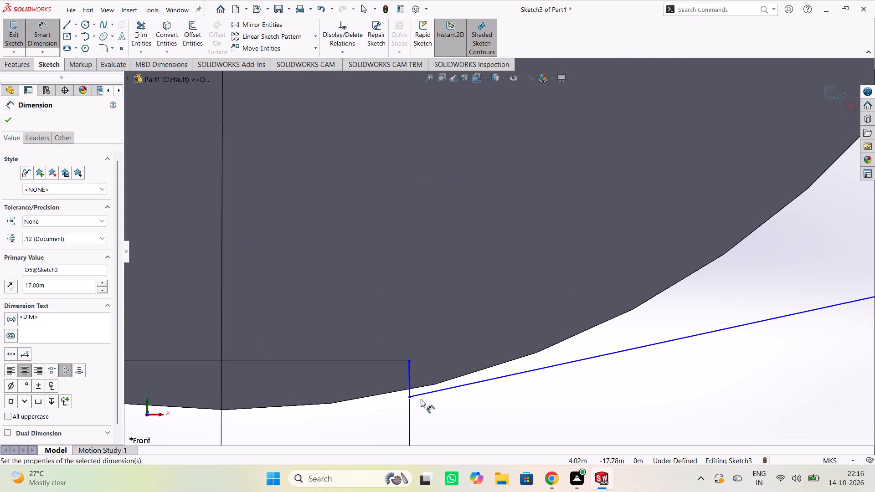
scroll(419, 312, "up", 7)
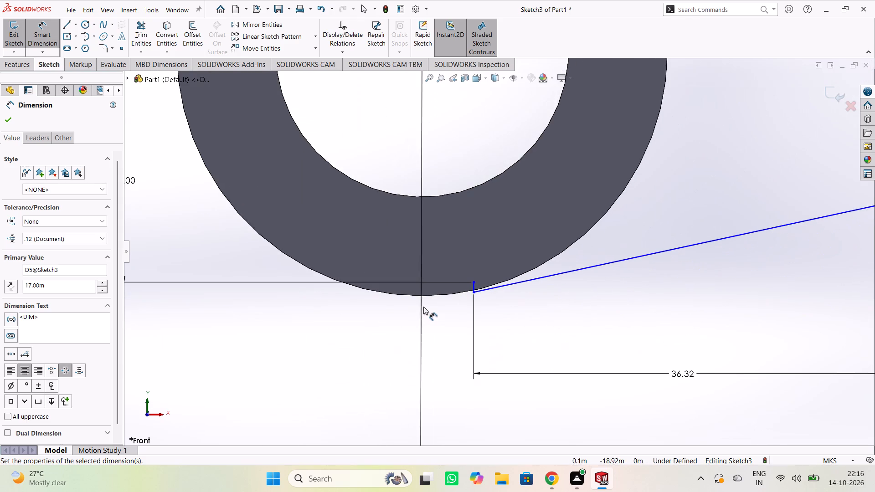
scroll(423, 304, "up", 1)
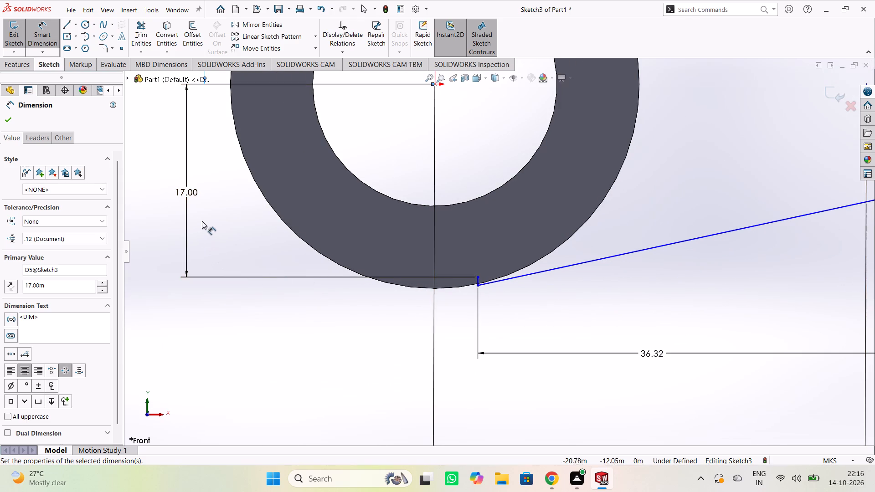
scroll(503, 285, "down", 5)
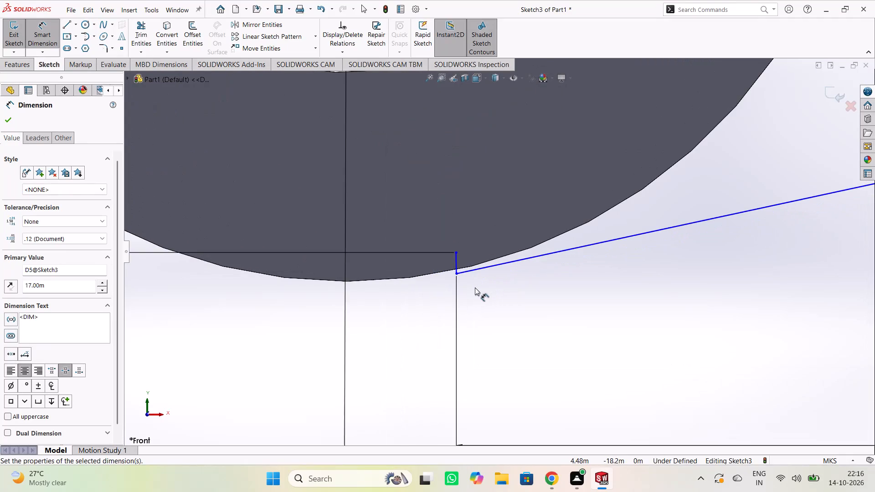
scroll(475, 288, "down", 2)
left_click(449, 263)
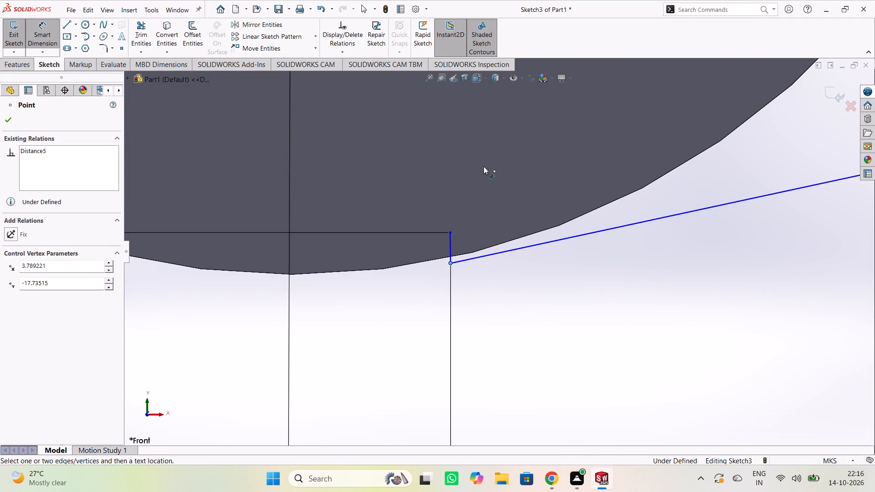
scroll(460, 158, "up", 3)
scroll(459, 159, "down", 3)
scroll(455, 164, "up", 7)
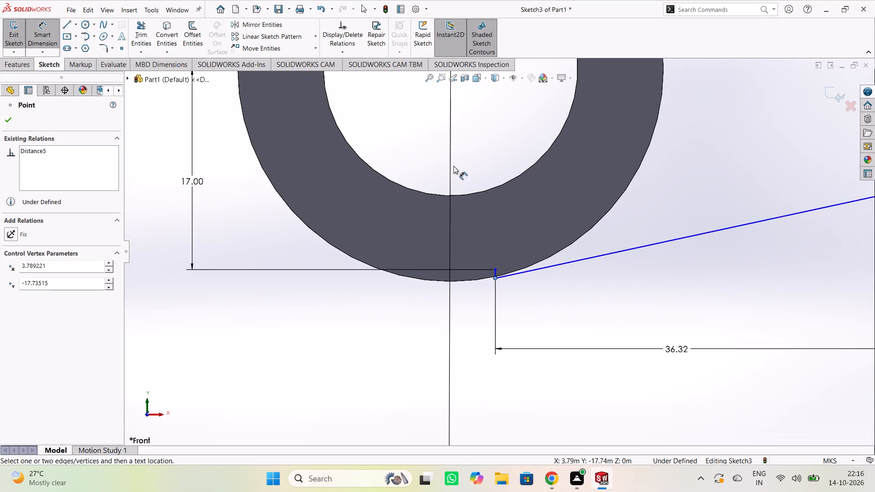
scroll(453, 166, "up", 3)
left_click(472, 147)
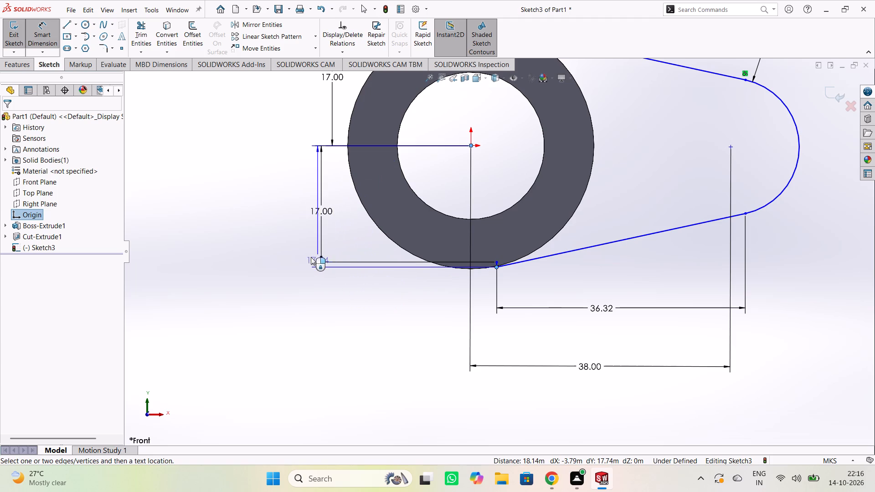
left_click(256, 207)
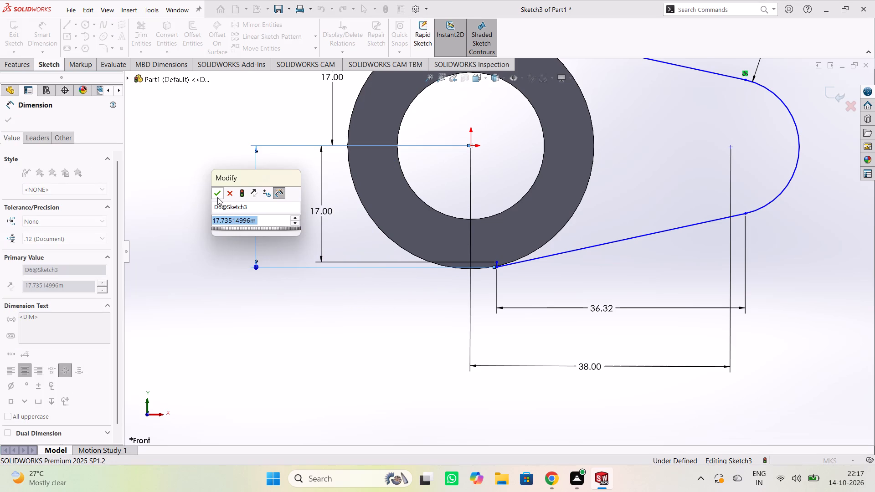
left_click(217, 197)
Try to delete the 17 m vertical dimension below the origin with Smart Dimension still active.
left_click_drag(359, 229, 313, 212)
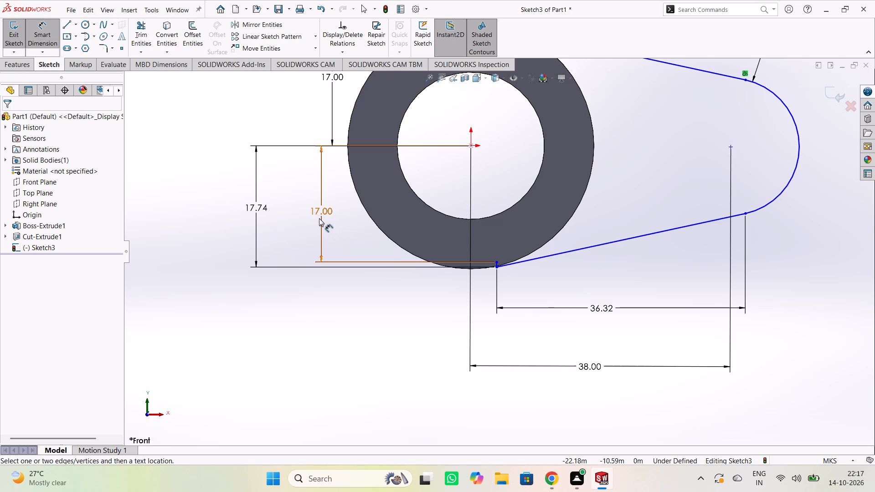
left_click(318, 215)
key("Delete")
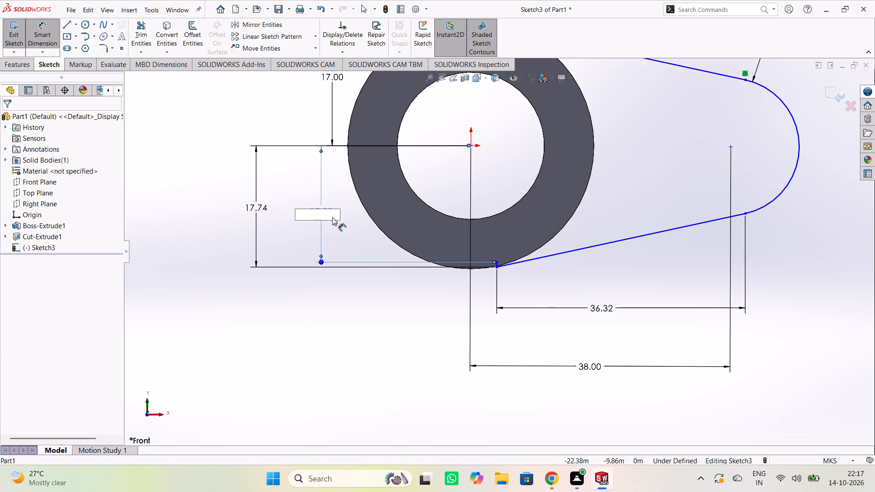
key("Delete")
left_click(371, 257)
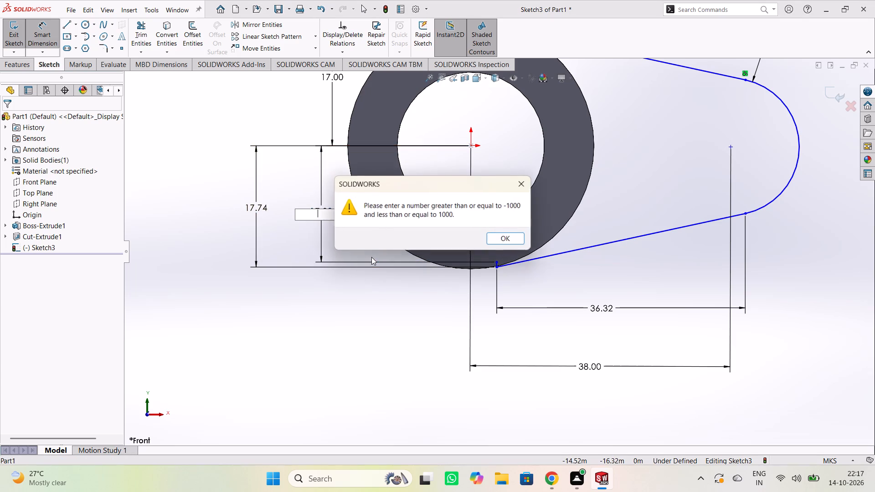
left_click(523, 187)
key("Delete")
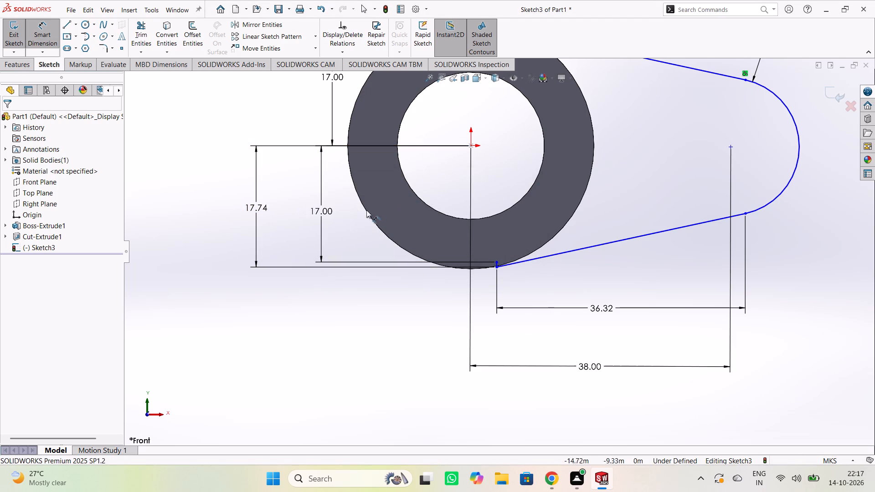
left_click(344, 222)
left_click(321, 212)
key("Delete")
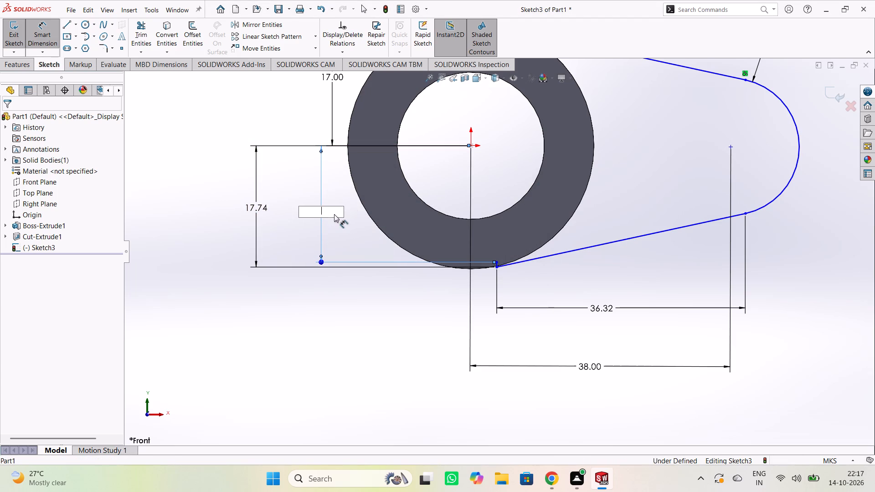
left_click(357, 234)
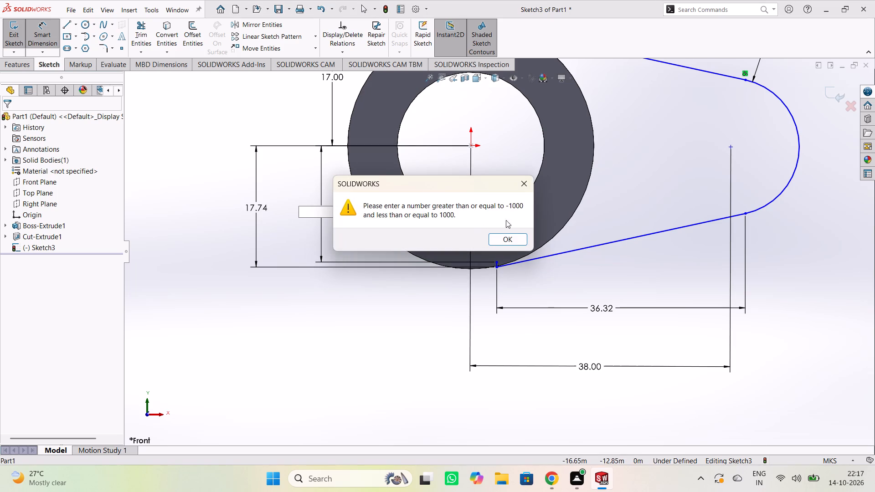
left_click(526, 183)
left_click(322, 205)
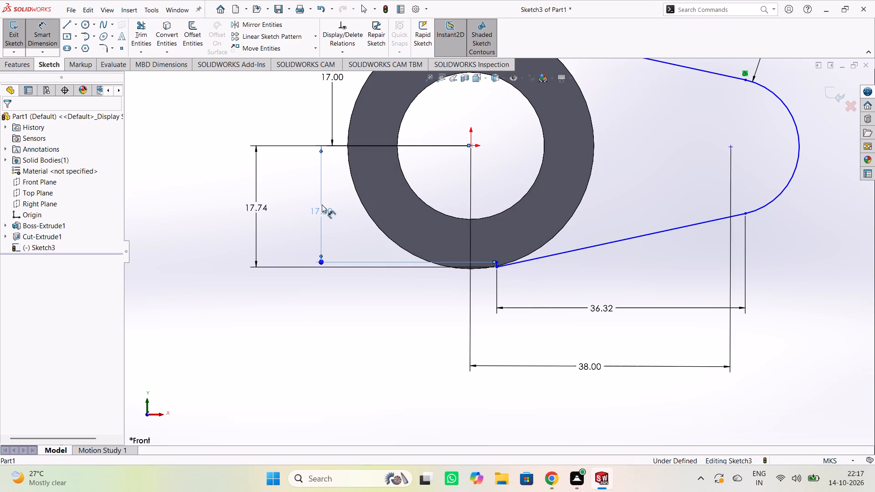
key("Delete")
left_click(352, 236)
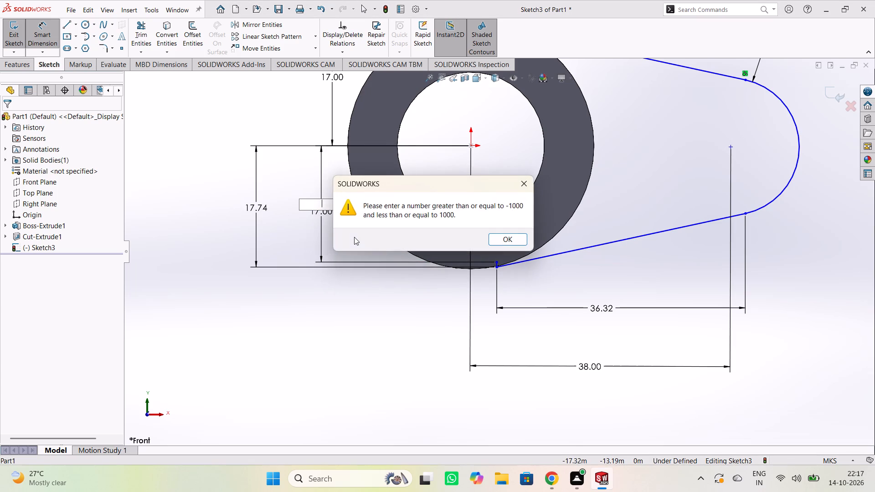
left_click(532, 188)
Delete the inner 17 m vertical dimension from the origin to the short lower line's inner endpoint.
key("Escape")
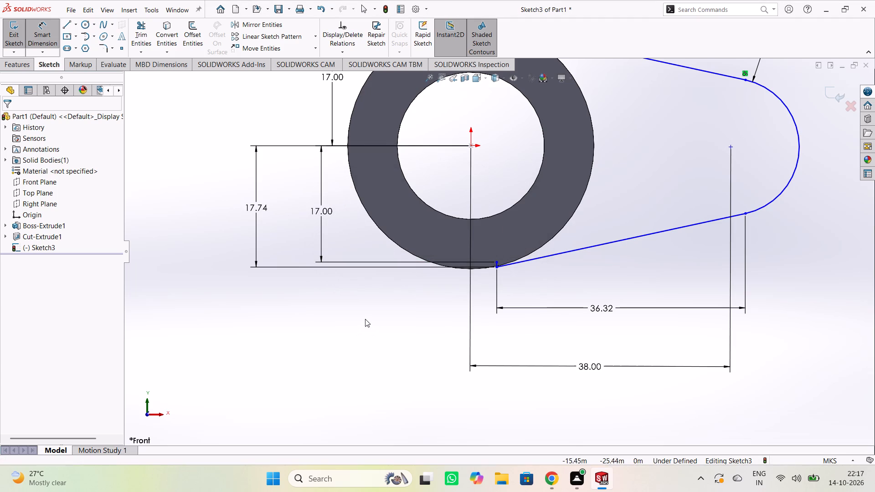
key("Escape")
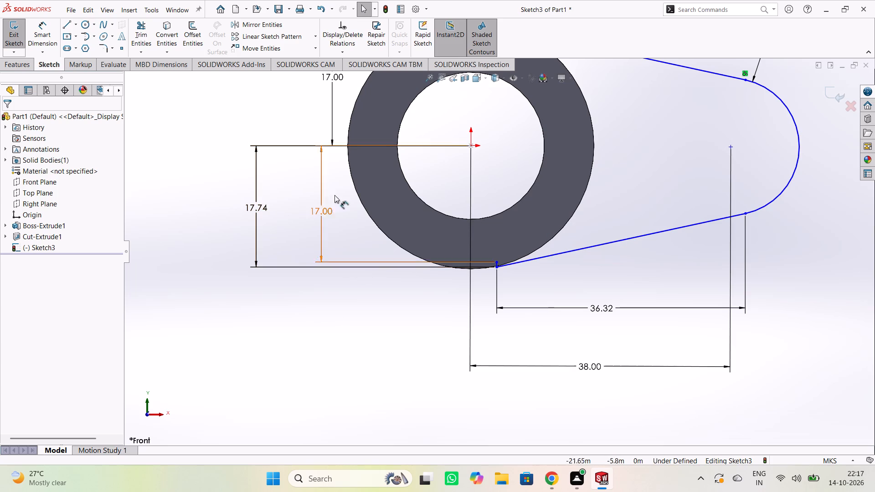
left_click(330, 205)
key("Delete")
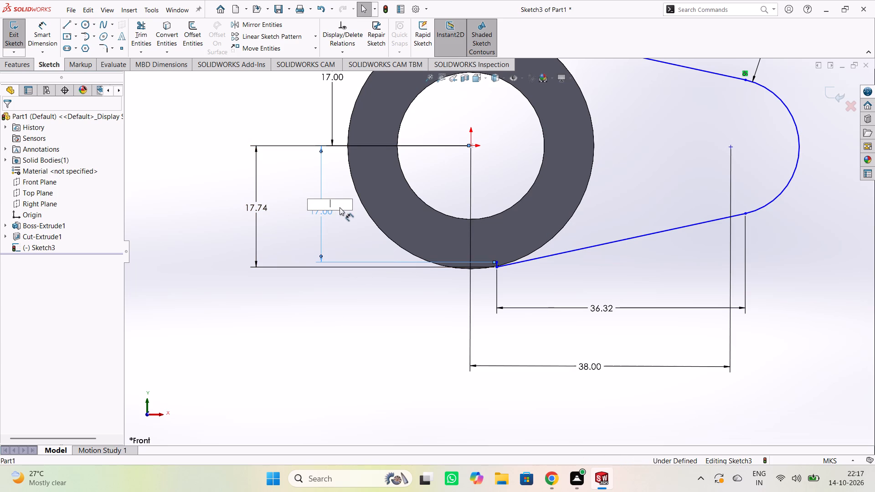
left_click(390, 236)
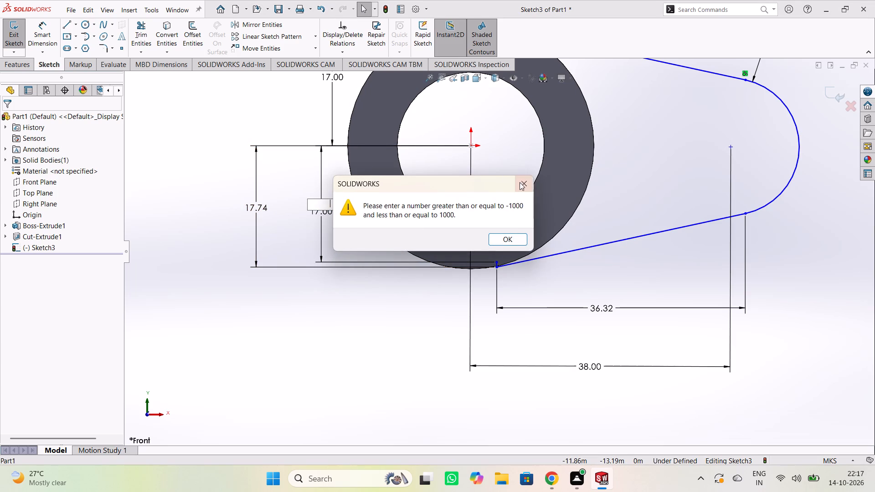
left_click(520, 182)
left_click(658, 176)
key("Delete")
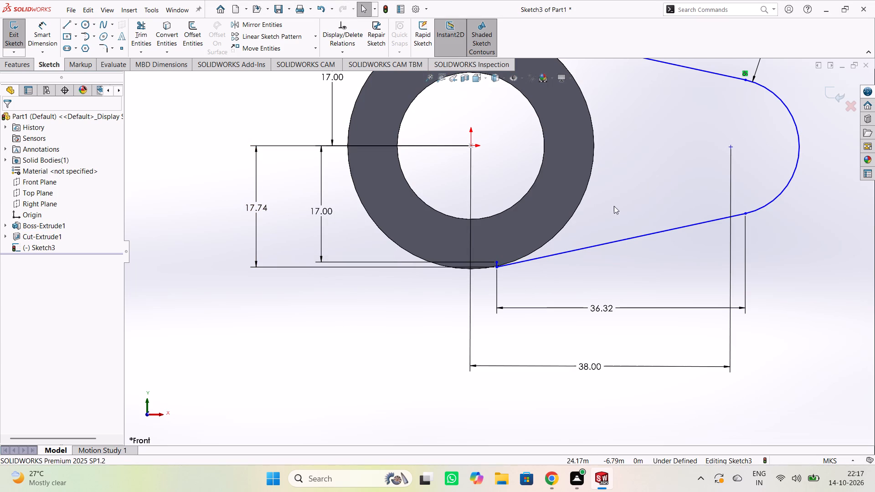
left_click(327, 207)
key("Delete")
left_click(332, 229)
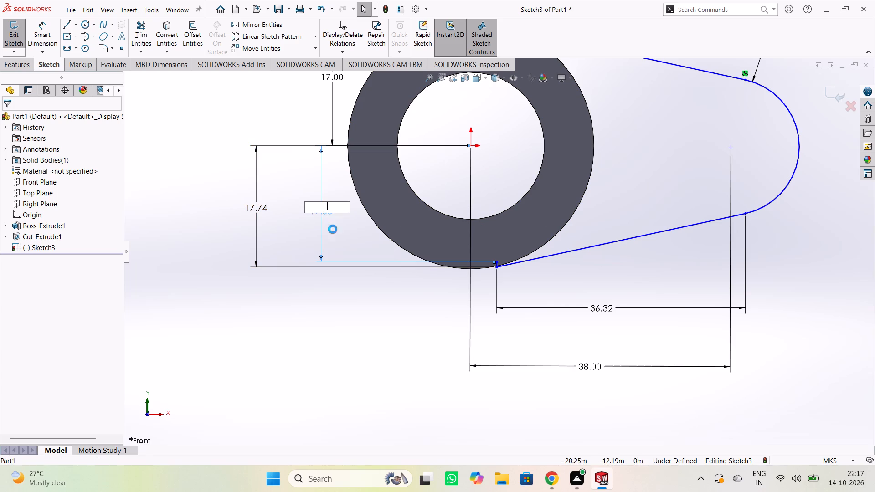
left_click(523, 179)
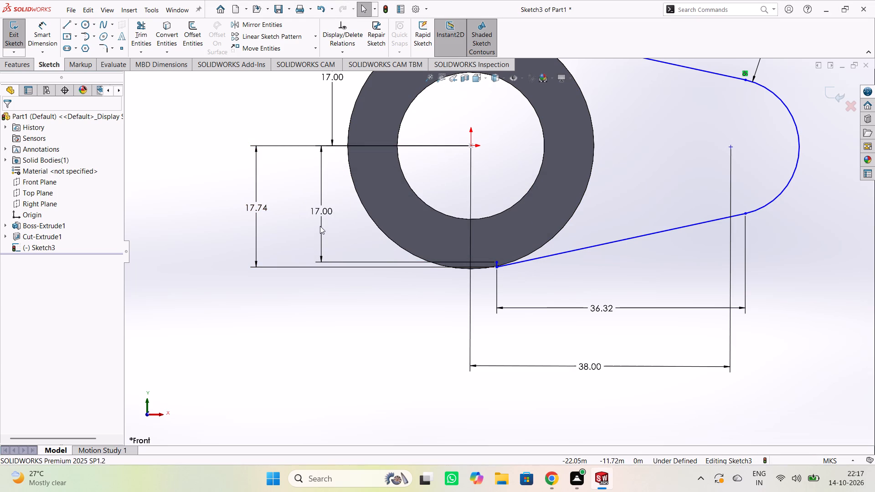
left_click(321, 222)
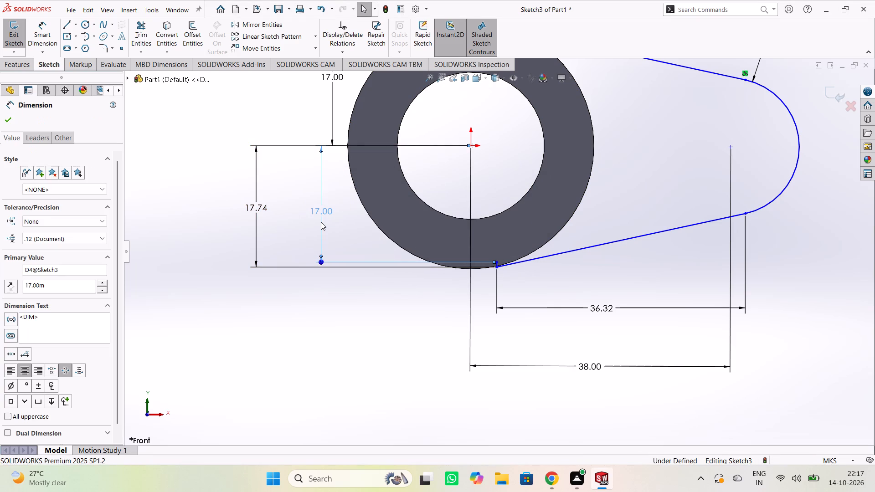
key("Delete")
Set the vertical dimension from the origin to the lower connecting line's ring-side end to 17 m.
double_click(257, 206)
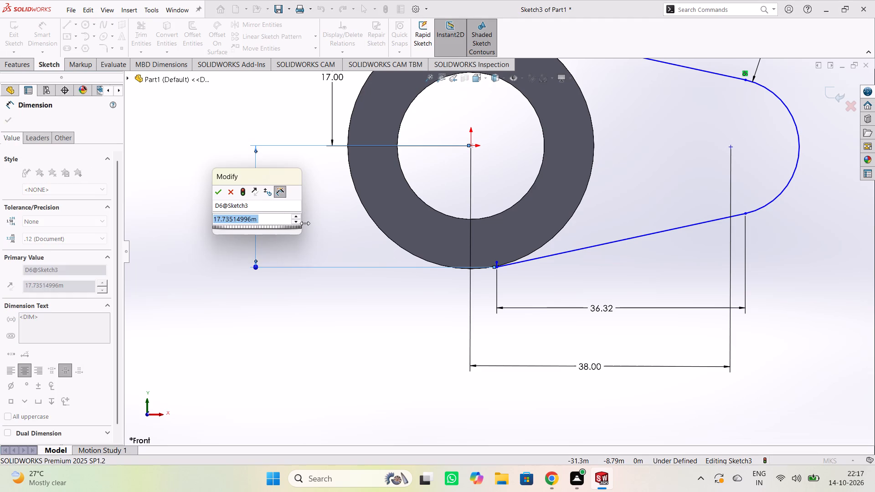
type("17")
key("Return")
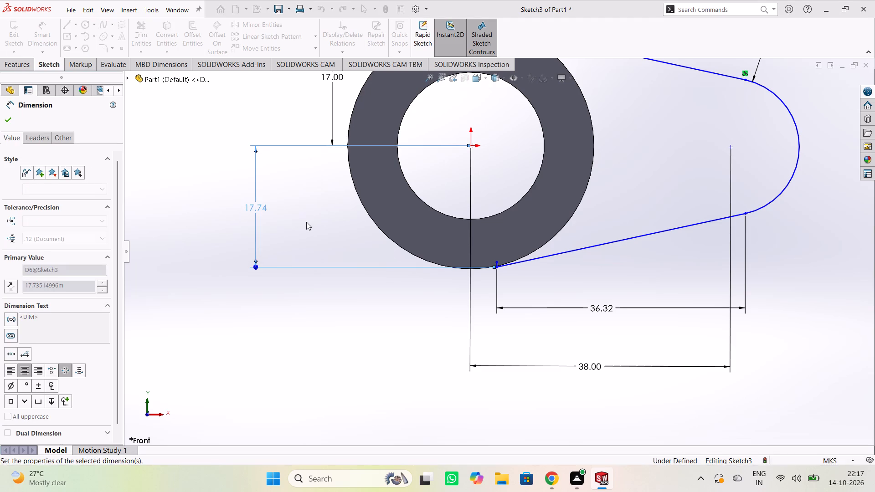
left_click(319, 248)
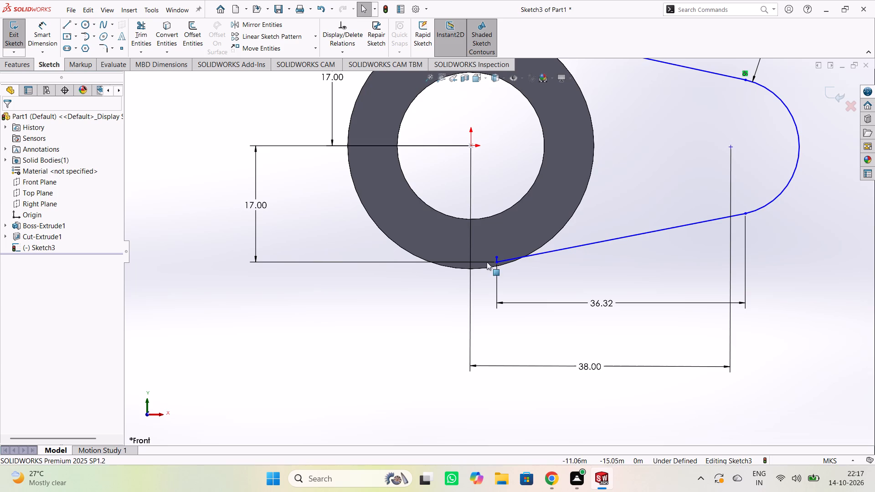
Delete the short, nearly vertical line at the lower connecting line's ring-side end.
scroll(521, 262, "up", 4)
scroll(522, 262, "down", 12)
scroll(437, 219, "down", 2)
left_click(411, 236)
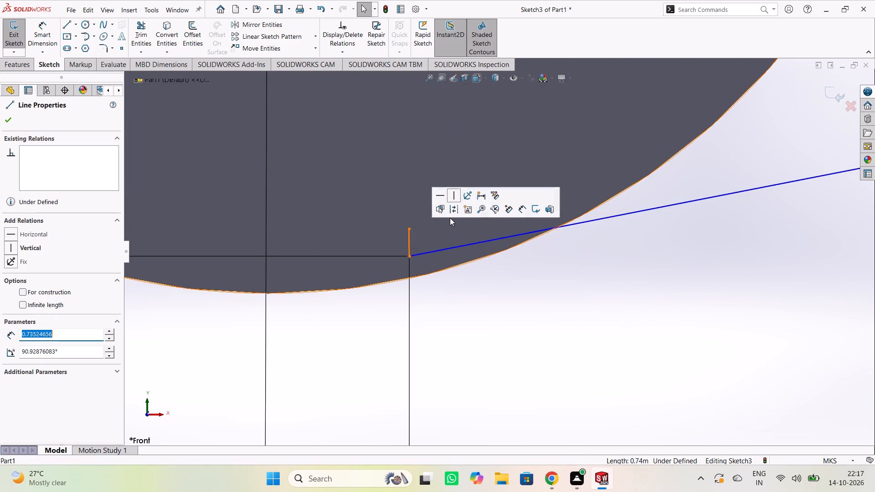
key("Delete")
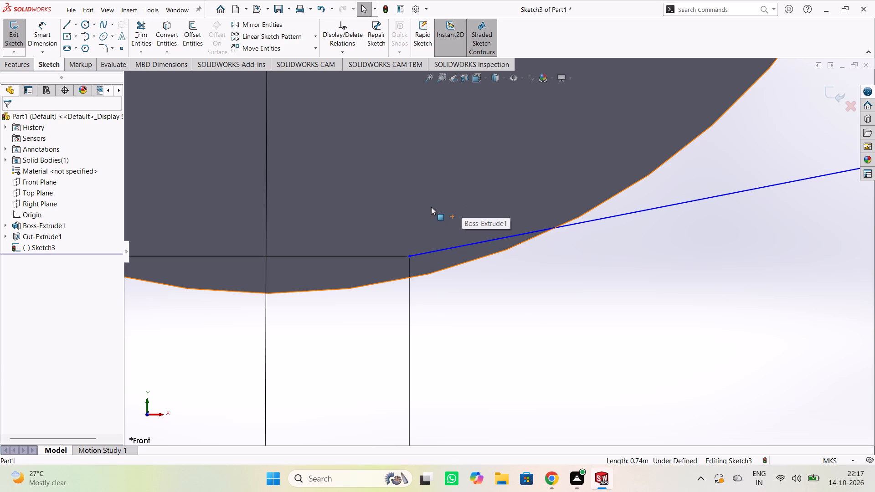
Set the vertical dimension from the origin to the lower connecting line's ring-side end to 17.5 m.
scroll(364, 210, "down", 3)
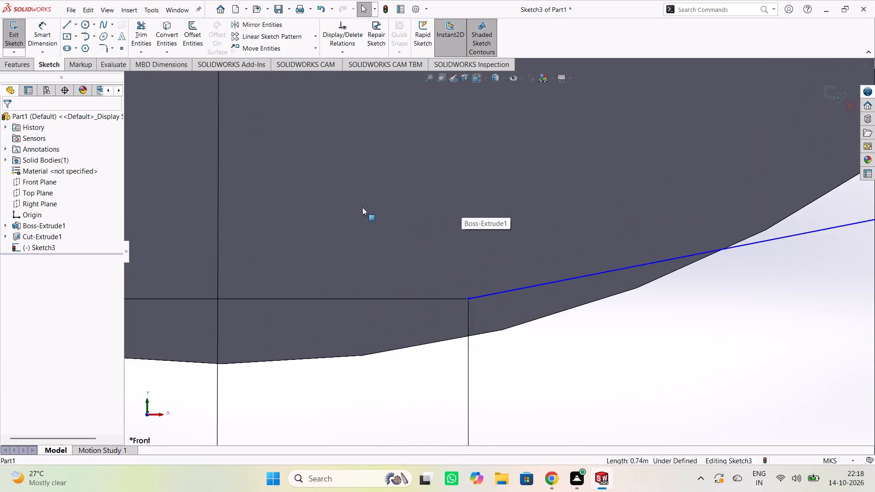
scroll(362, 207, "up", 13)
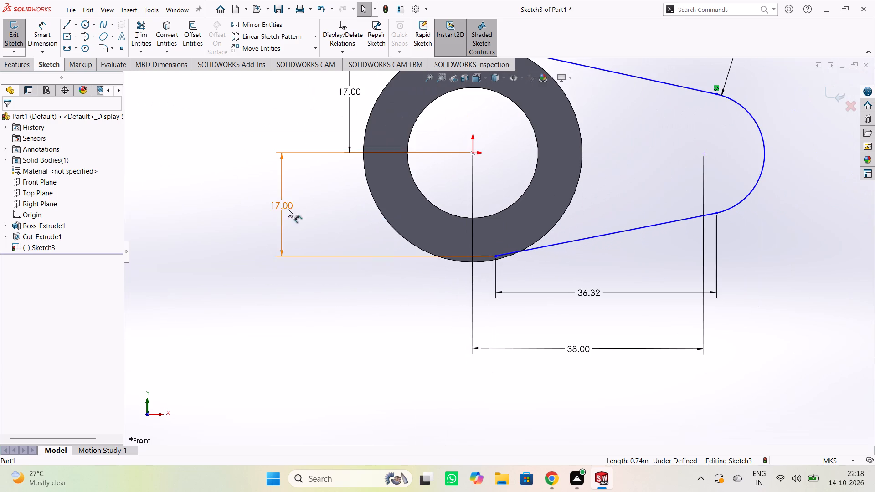
left_click(288, 201)
left_click(281, 203)
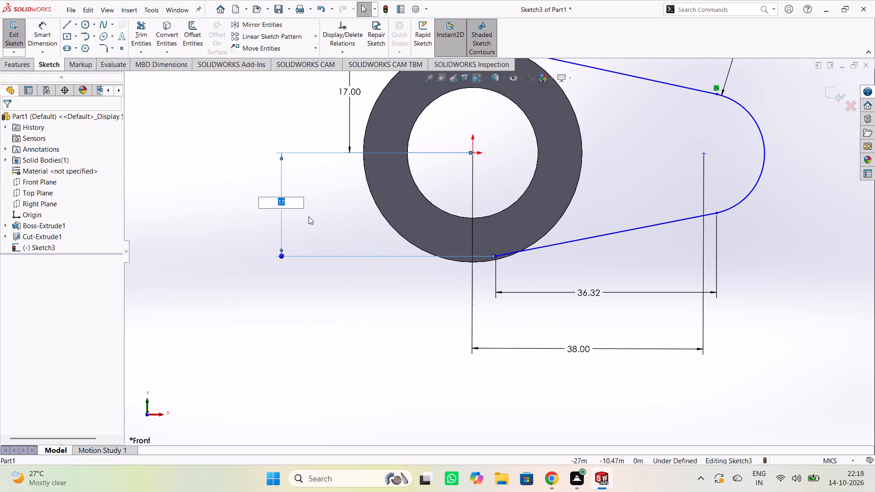
type("17.5")
key("Return")
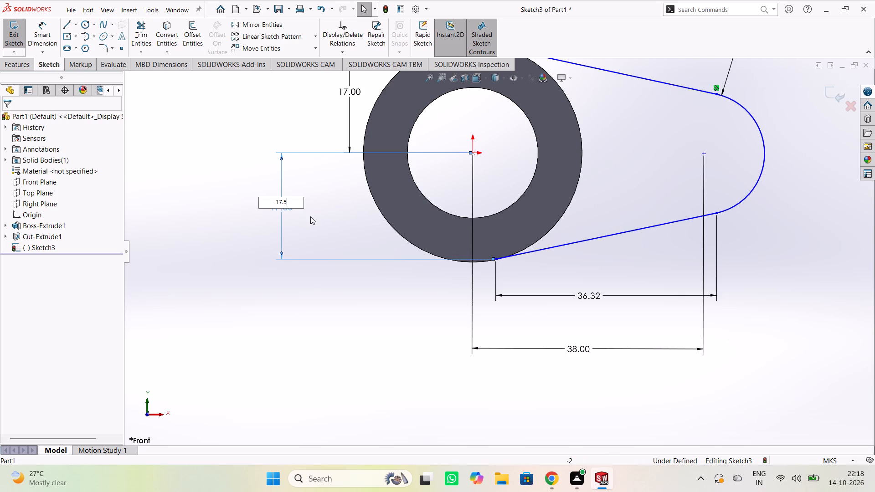
Delete the tiny leftover line at the upper connecting line's ring-side end.
scroll(554, 246, "down", 4)
scroll(453, 231, "down", 3)
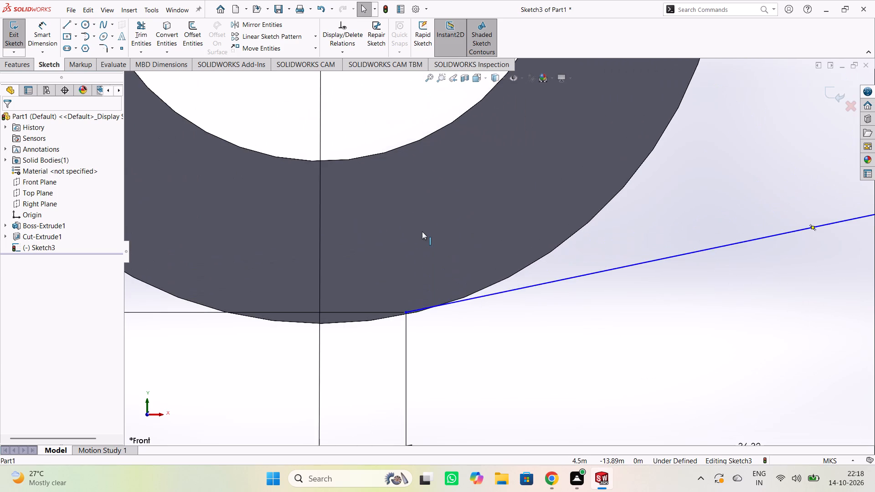
scroll(422, 231, "down", 2)
scroll(397, 206, "up", 9)
scroll(379, 143, "up", 2)
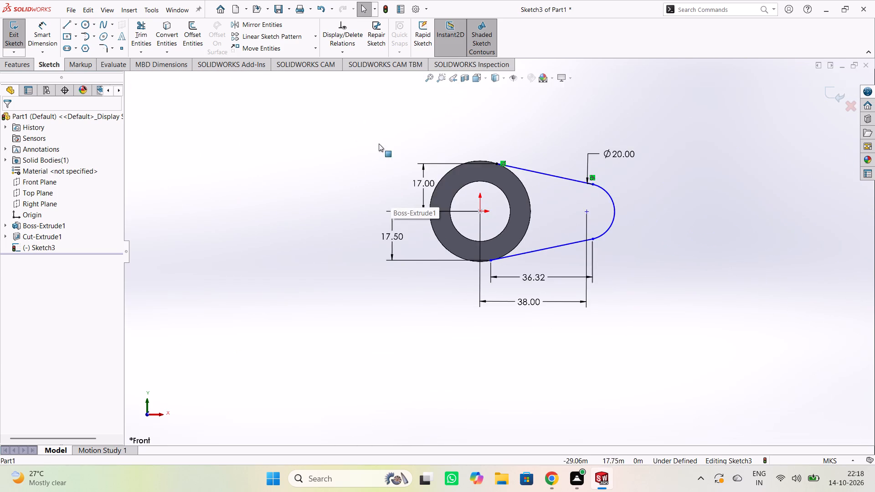
scroll(510, 149, "down", 8)
scroll(450, 259, "down", 3)
scroll(553, 261, "down", 4)
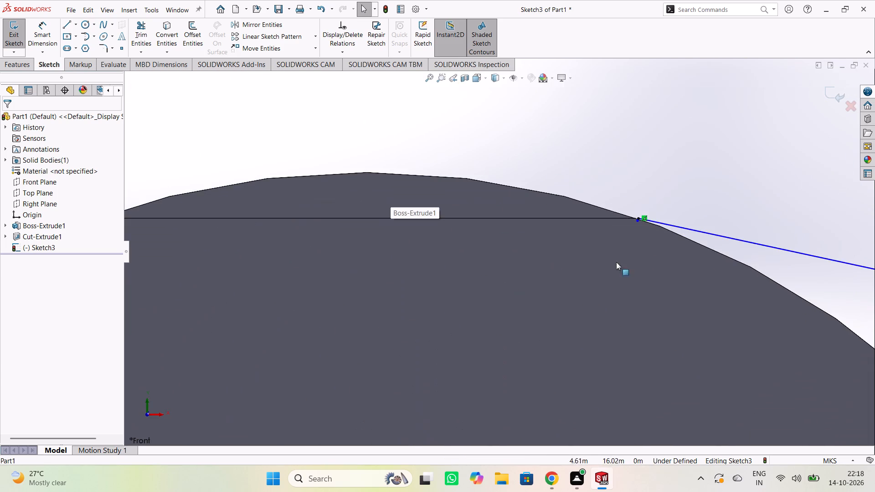
scroll(690, 248, "down", 14)
scroll(293, 235, "down", 3)
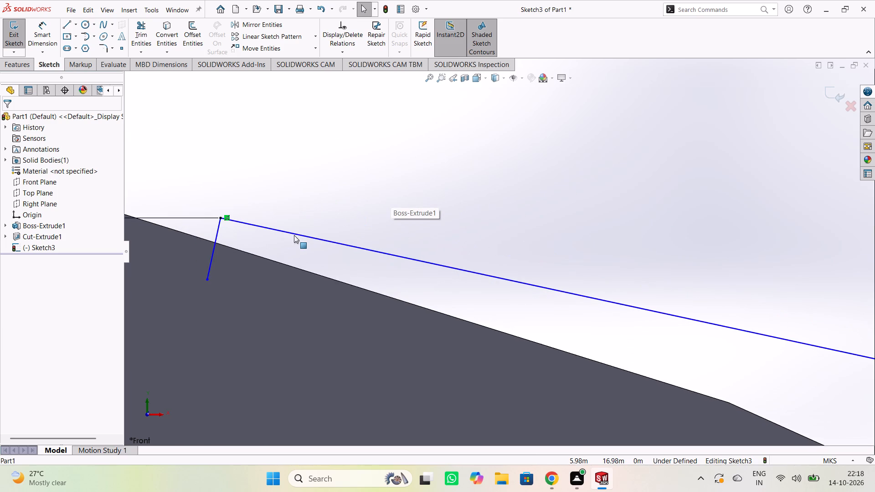
scroll(269, 233, "down", 3)
left_click_drag(269, 255, 192, 265)
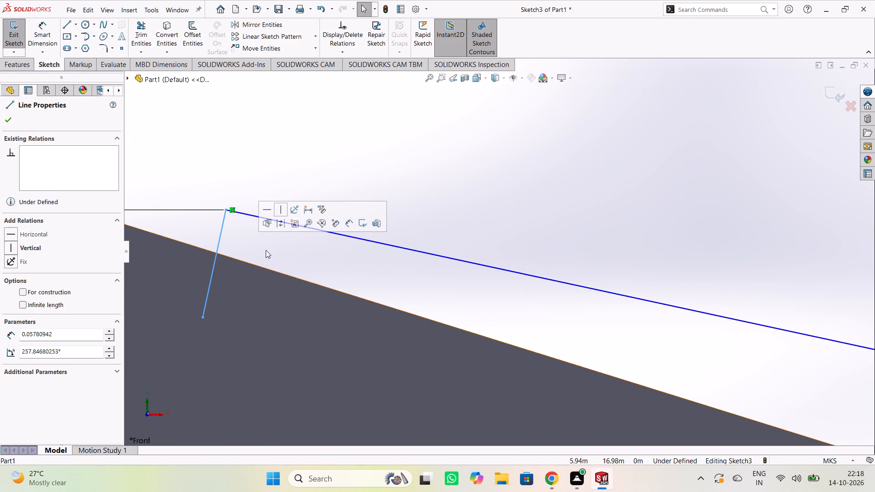
key("Delete")
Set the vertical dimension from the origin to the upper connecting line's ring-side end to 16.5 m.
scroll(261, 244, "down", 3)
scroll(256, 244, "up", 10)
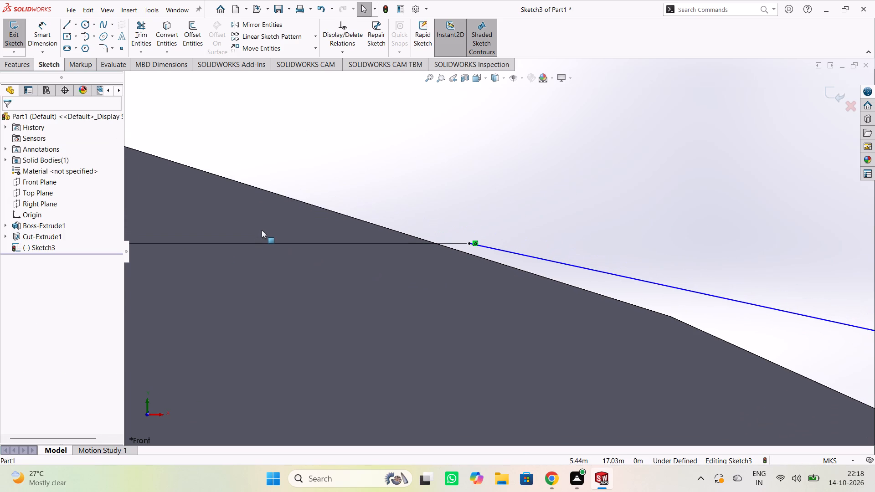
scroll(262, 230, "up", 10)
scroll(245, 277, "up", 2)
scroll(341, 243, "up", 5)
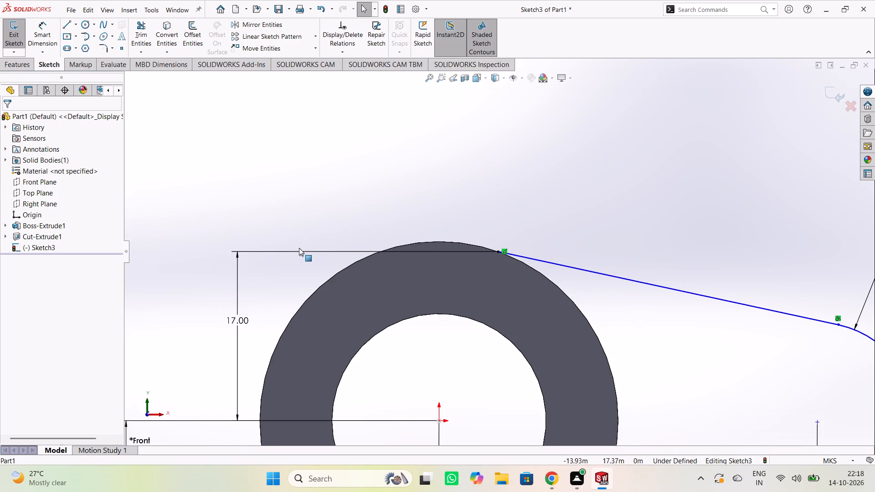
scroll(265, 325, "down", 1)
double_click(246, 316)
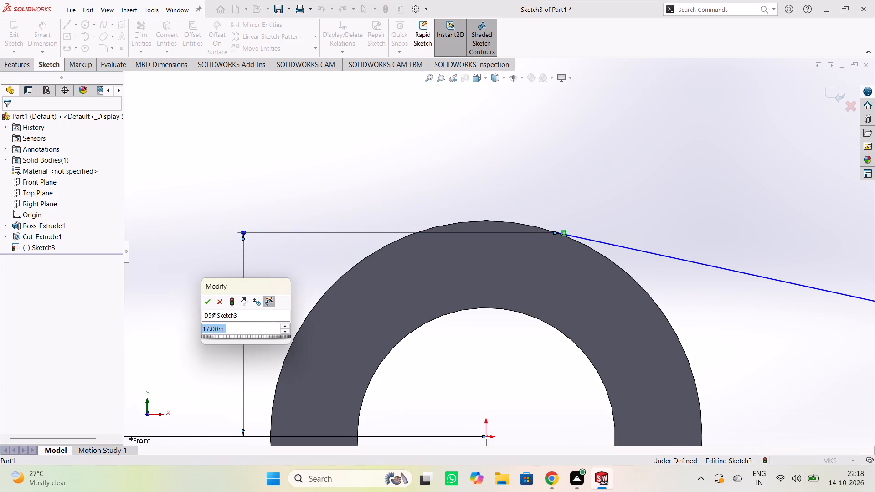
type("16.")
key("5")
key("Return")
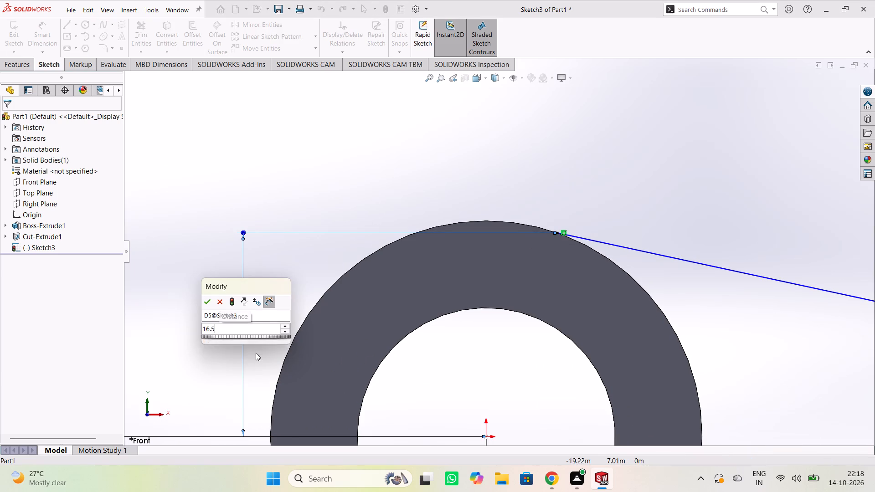
Set the vertical dimension from the origin to the upper connecting line's ring-side end to 16.2 m.
scroll(580, 215, "down", 5)
scroll(587, 266, "up", 3)
scroll(587, 266, "down", 10)
scroll(425, 256, "down", 4)
scroll(355, 210, "down", 1)
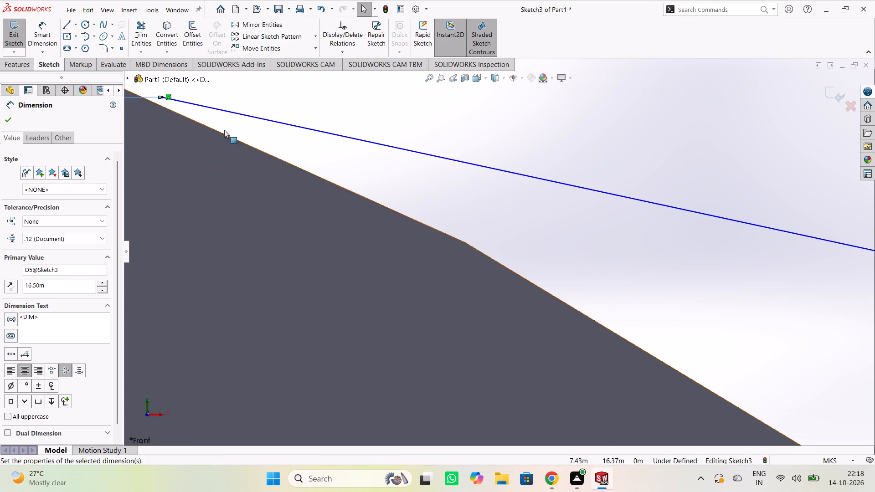
scroll(259, 157, "up", 3)
scroll(319, 174, "up", 12)
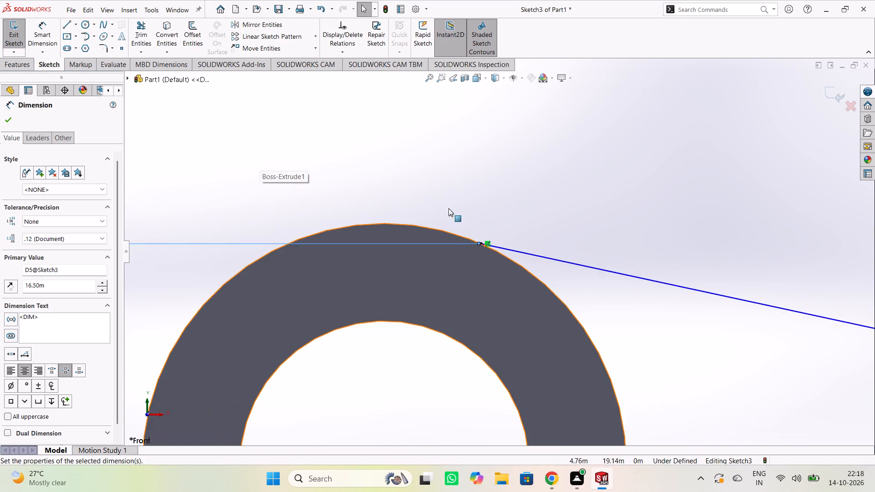
scroll(448, 208, "up", 4)
double_click(313, 290)
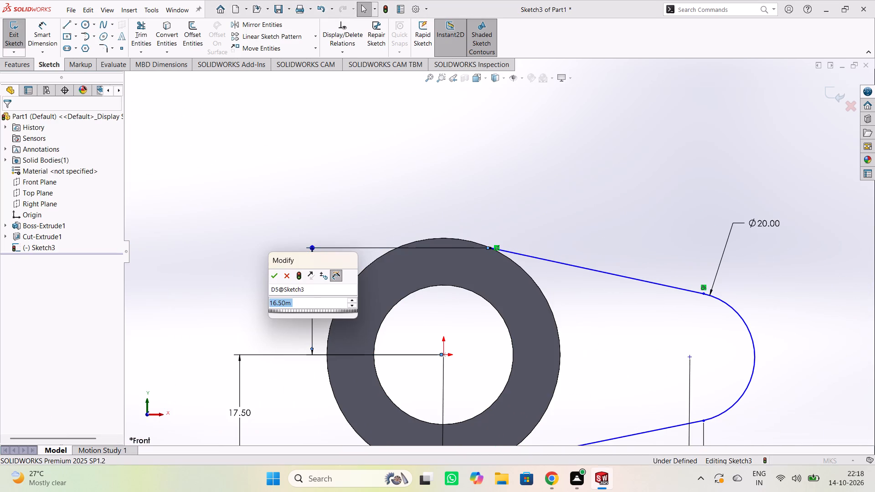
key("1")
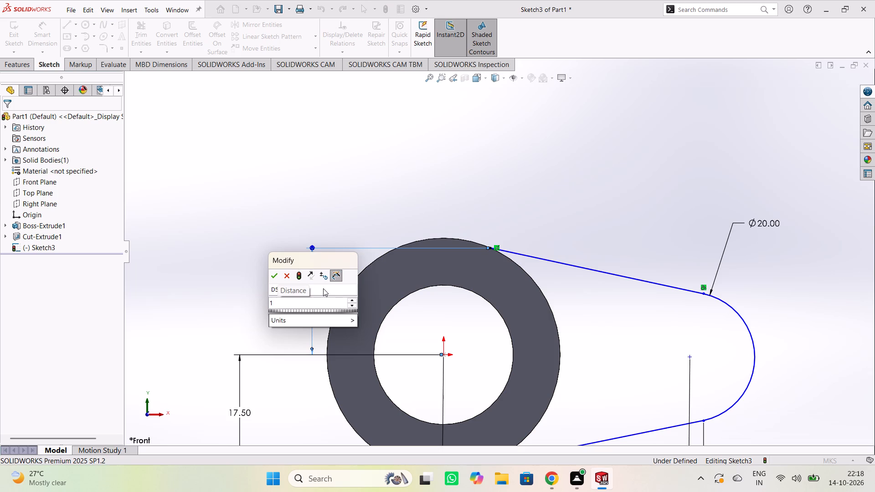
type("6.")
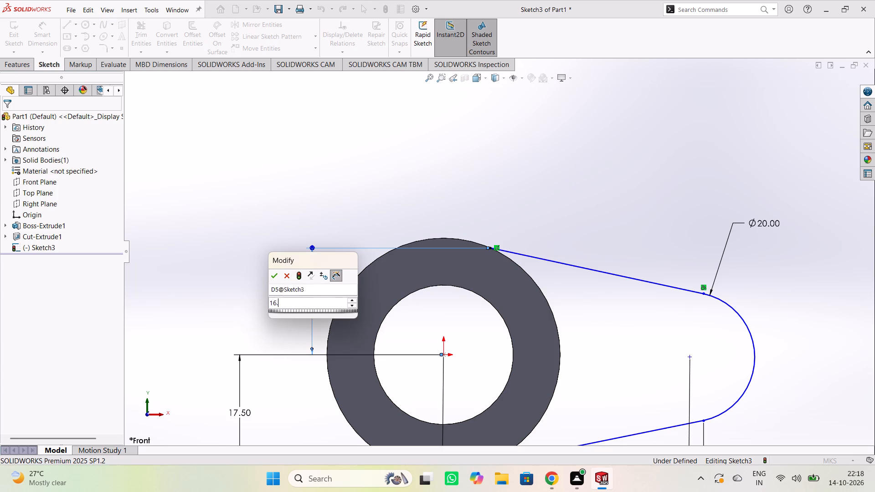
key("2")
key("Return")
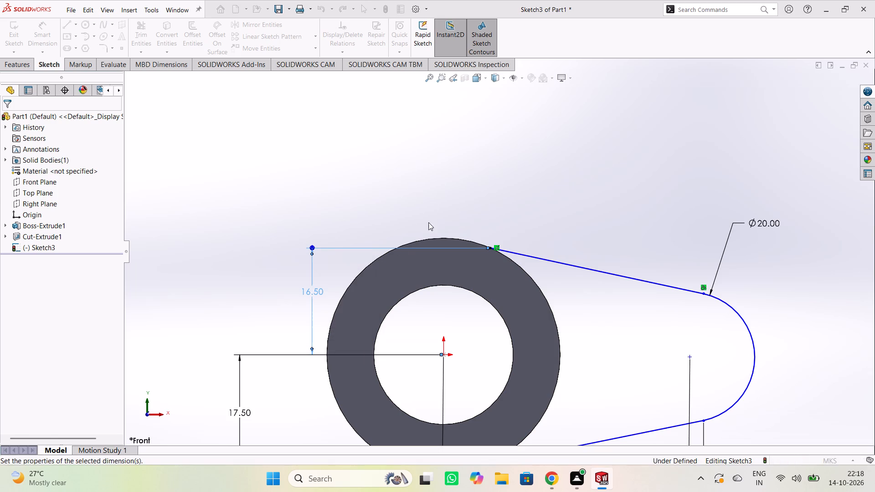
Examine where the upper connecting line's ring-side end lies relative to the ring's outer edge.
scroll(521, 230, "down", 6)
scroll(413, 288, "down", 2)
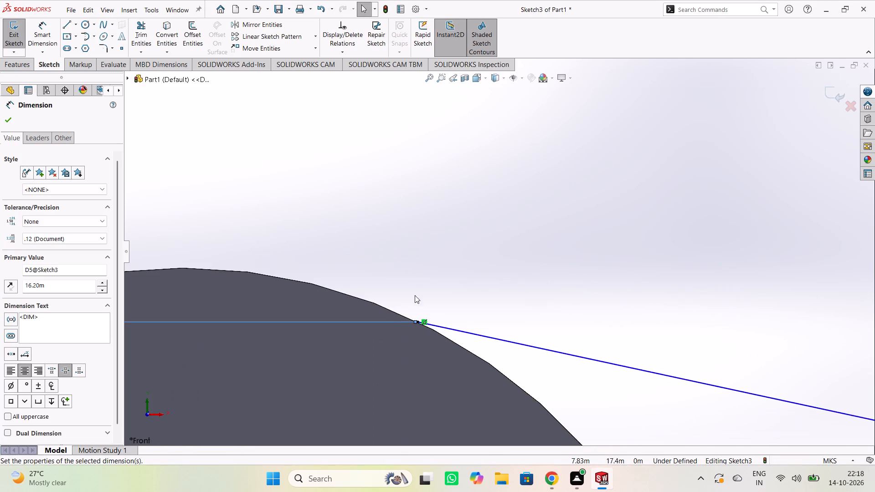
scroll(415, 295, "down", 2)
scroll(419, 342, "down", 5)
scroll(511, 267, "down", 6)
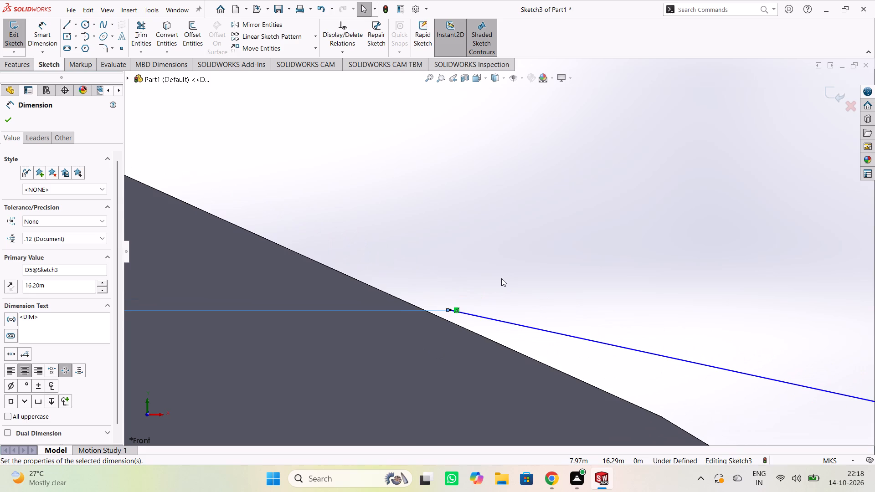
scroll(501, 278, "up", 19)
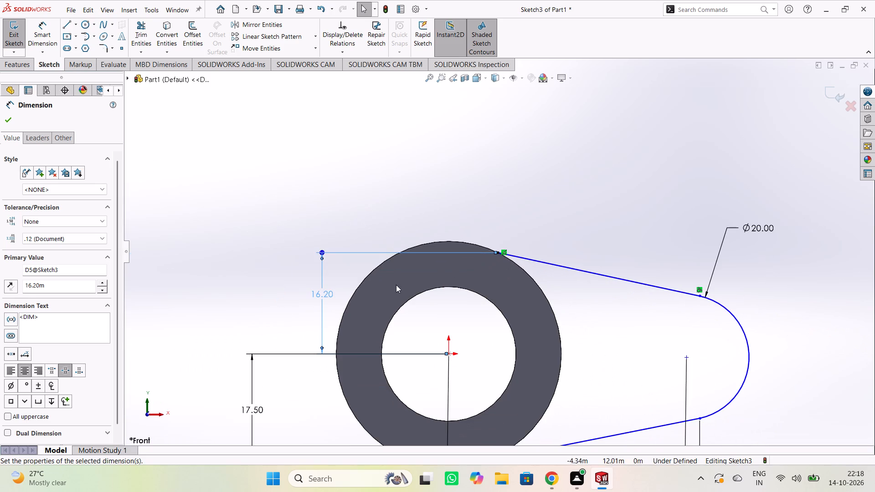
Set the vertical dimension from the origin to the upper connecting line's ring-side end to 16 m.
double_click(322, 292)
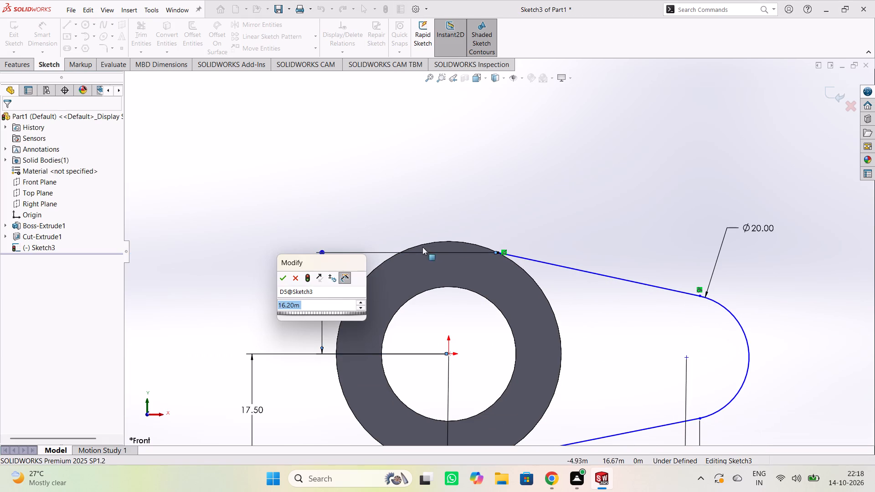
type("16")
key("Return")
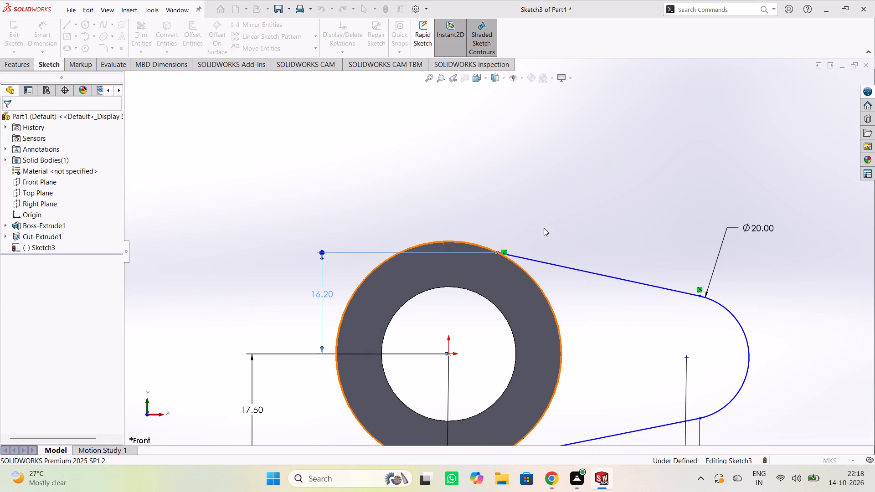
Examine where the upper connecting line's ring-side end lies relative to the ring's outer edge.
scroll(520, 277, "down", 14)
scroll(481, 169, "down", 2)
scroll(493, 233, "up", 3)
scroll(497, 233, "down", 3)
scroll(512, 217, "up", 2)
scroll(513, 217, "down", 1)
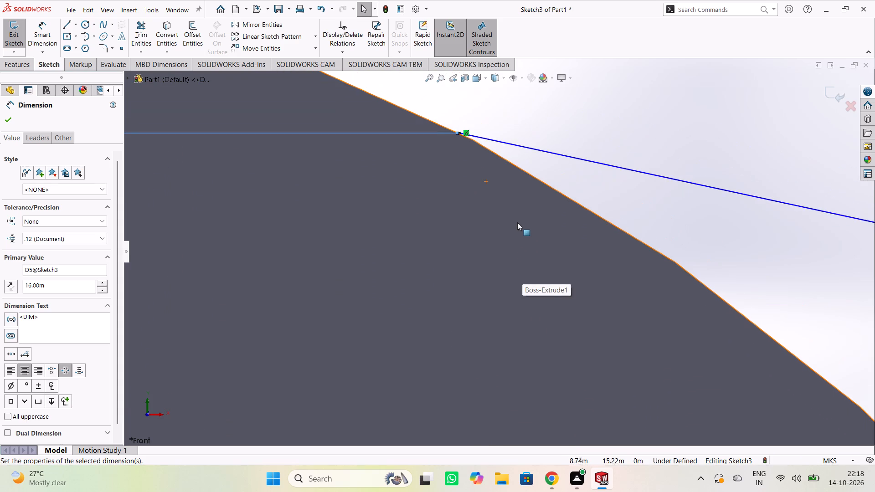
scroll(517, 222, "down", 3)
scroll(526, 217, "up", 9)
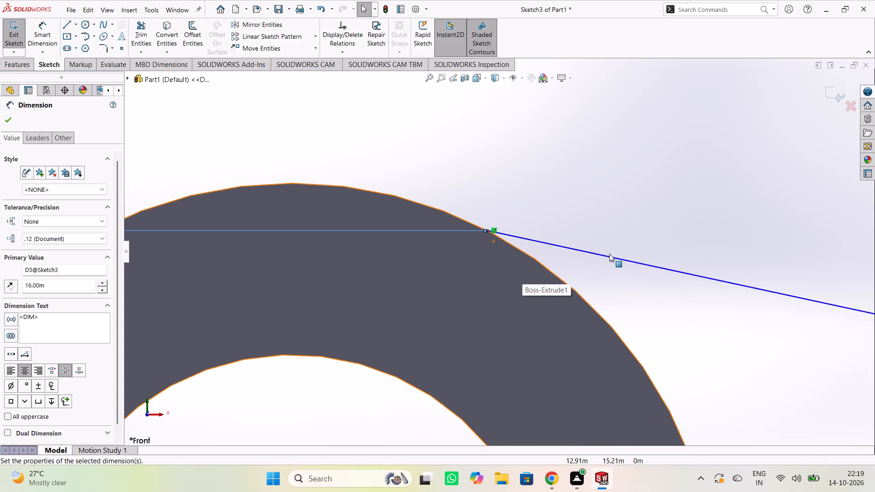
scroll(609, 254, "up", 8)
scroll(696, 340, "up", 3)
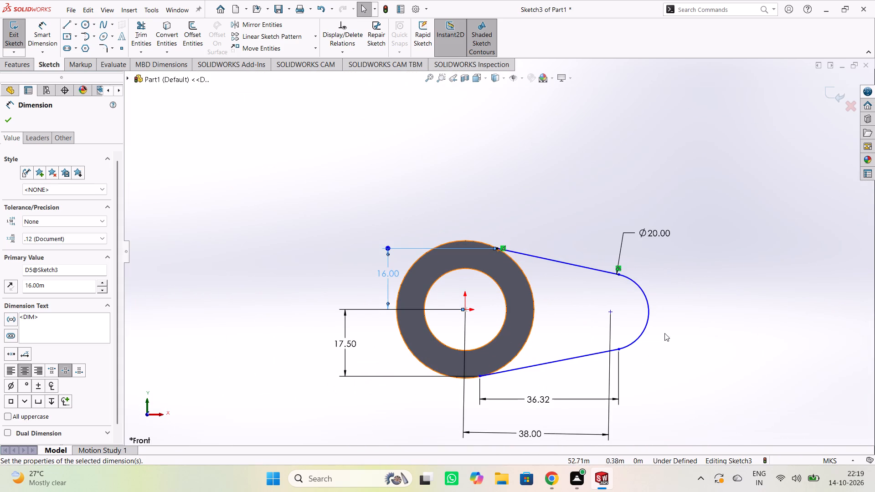
Dimension the upper connecting line's horizontal length above the arm, keeping its current value.
right_click(726, 303)
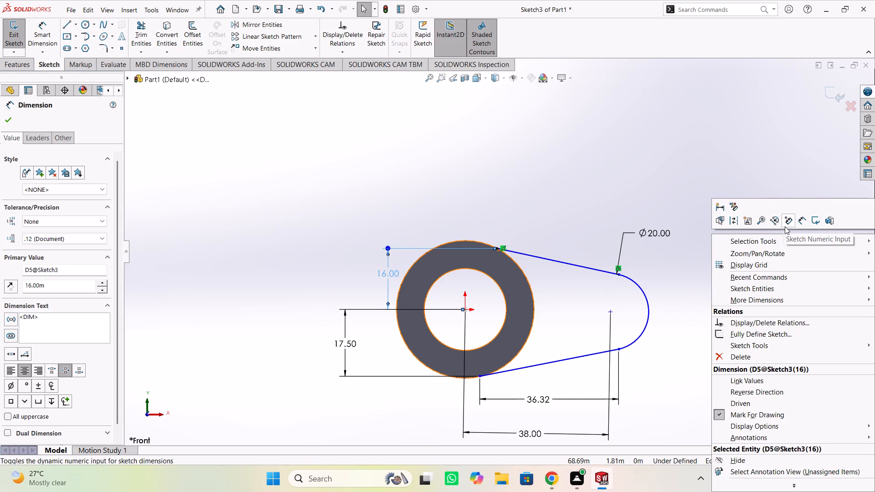
left_click(798, 220)
left_click(551, 210)
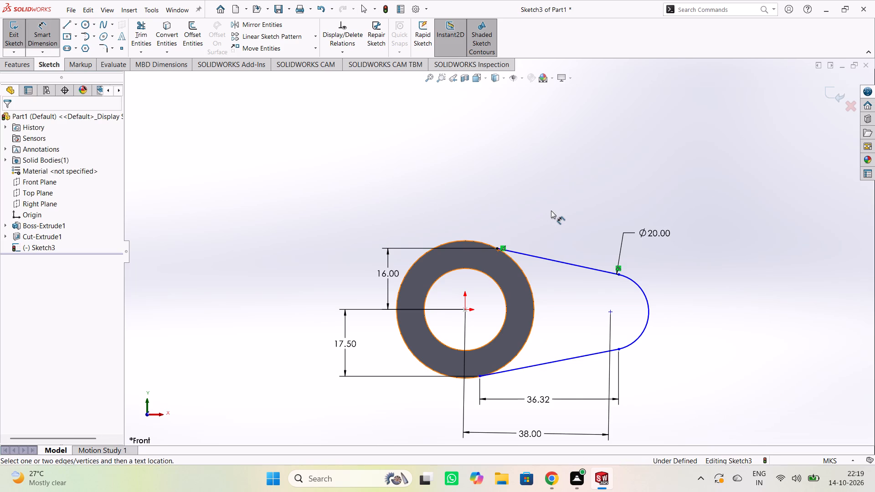
left_click(561, 260)
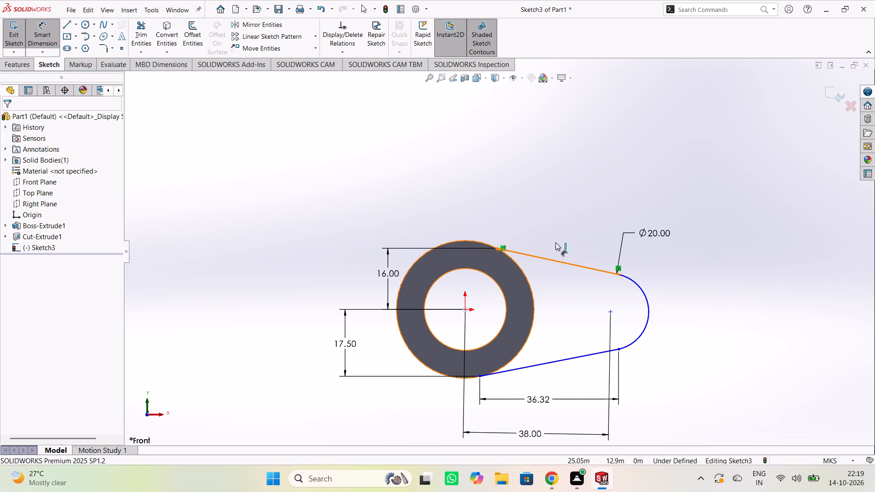
left_click(557, 214)
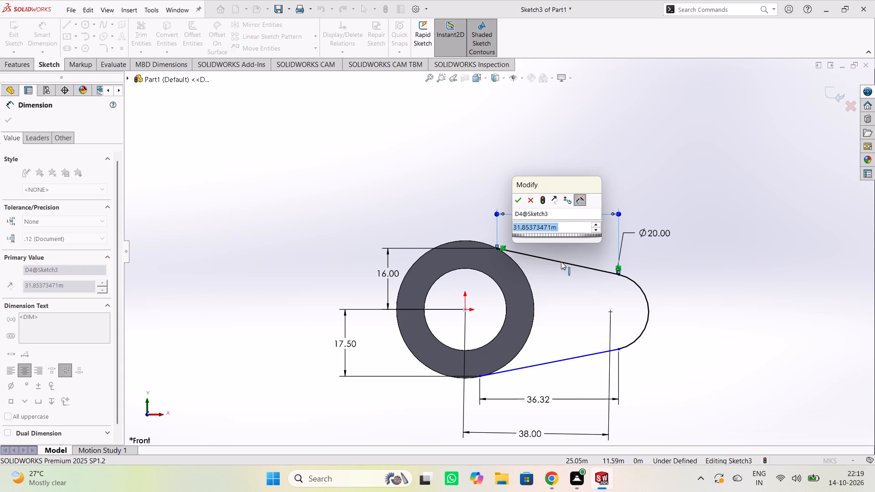
left_click(516, 203)
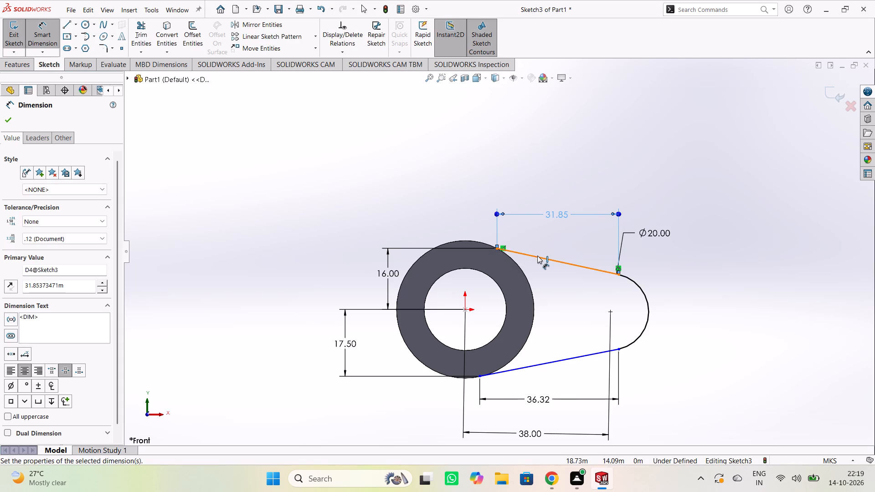
Dimension the lower connecting line's aligned length below the arm, keeping its current value.
left_click(556, 360)
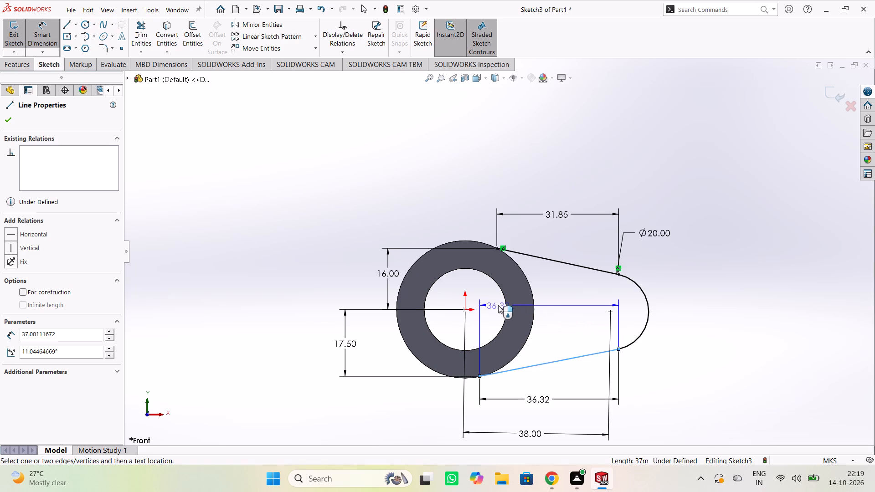
left_click(684, 403)
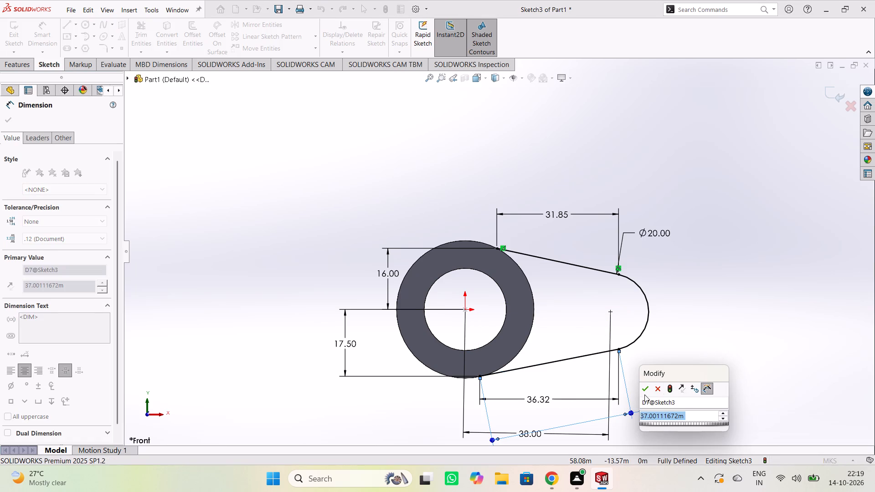
left_click(643, 389)
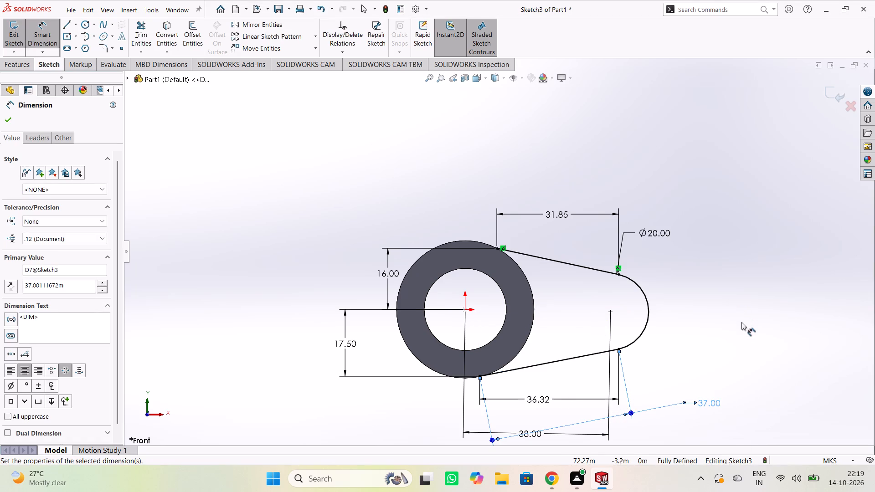
key("Escape")
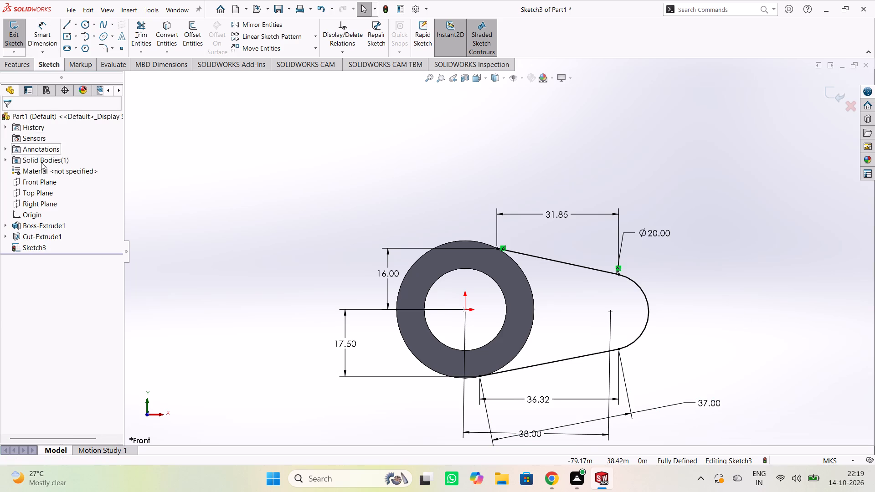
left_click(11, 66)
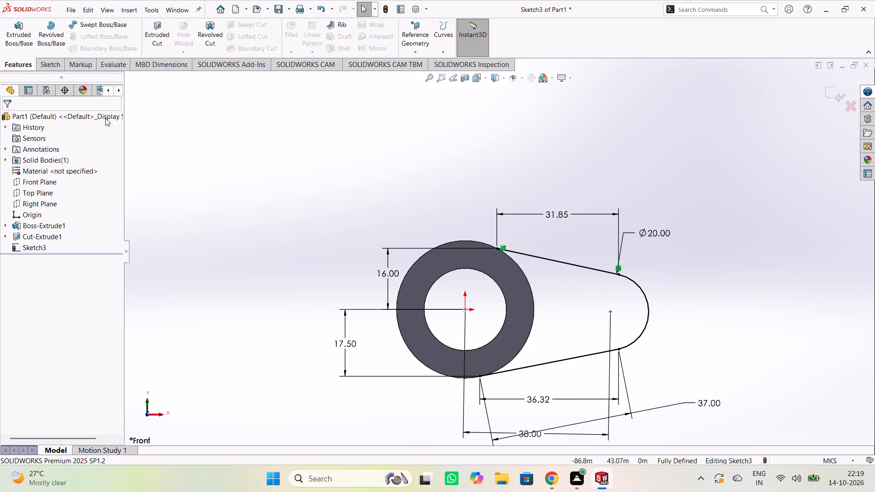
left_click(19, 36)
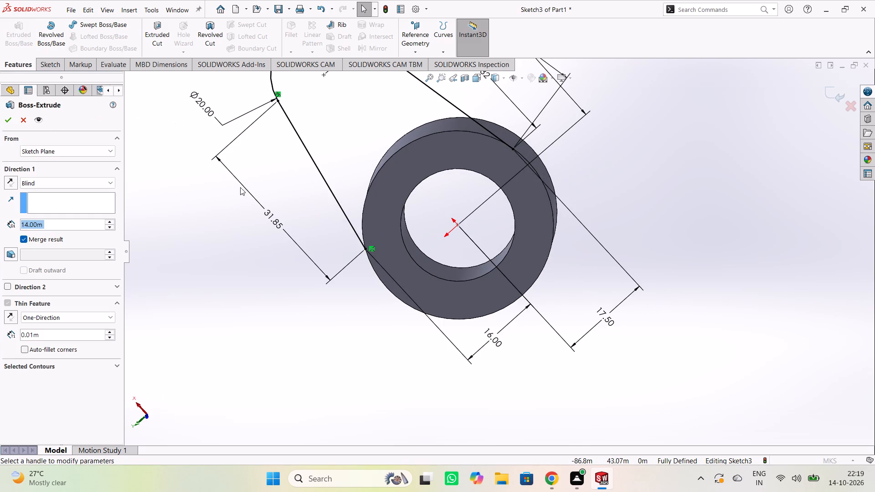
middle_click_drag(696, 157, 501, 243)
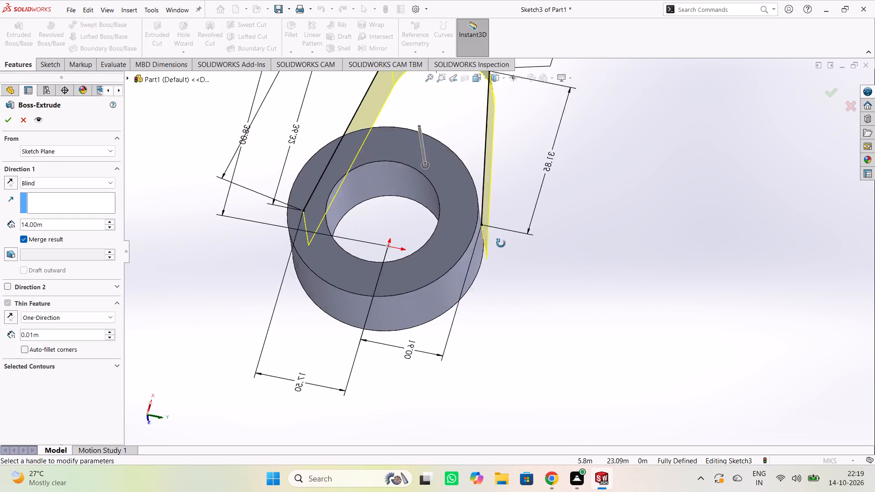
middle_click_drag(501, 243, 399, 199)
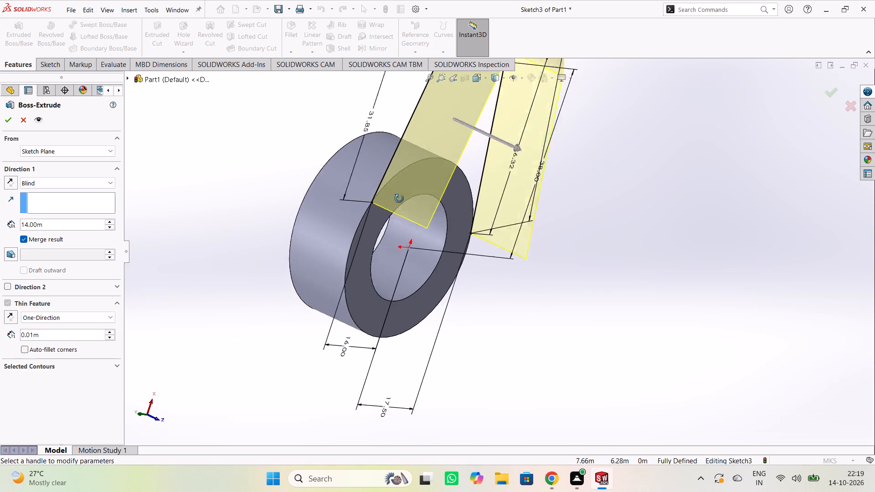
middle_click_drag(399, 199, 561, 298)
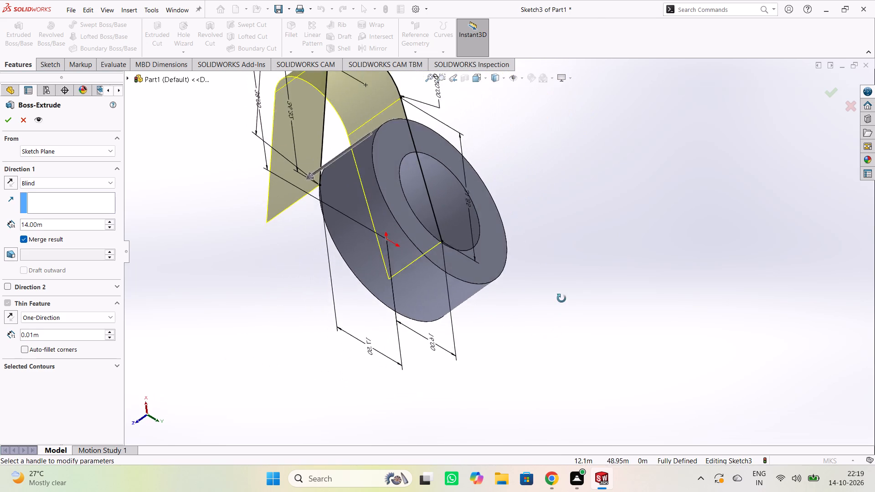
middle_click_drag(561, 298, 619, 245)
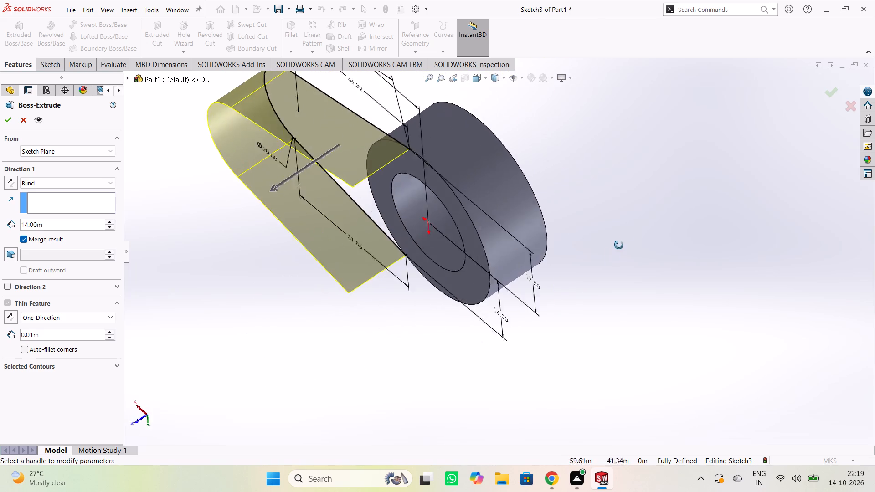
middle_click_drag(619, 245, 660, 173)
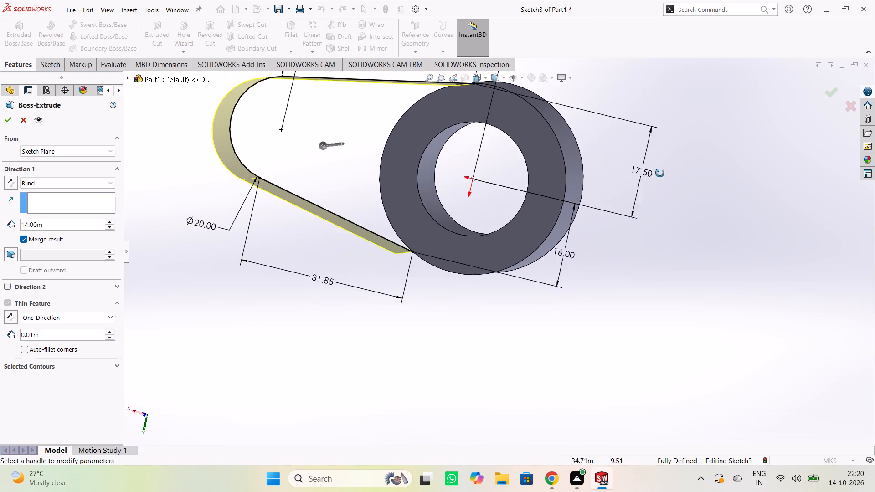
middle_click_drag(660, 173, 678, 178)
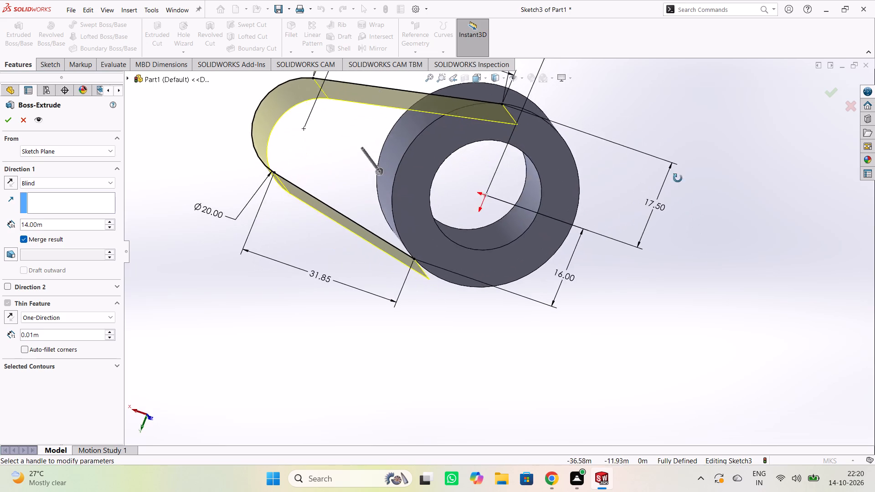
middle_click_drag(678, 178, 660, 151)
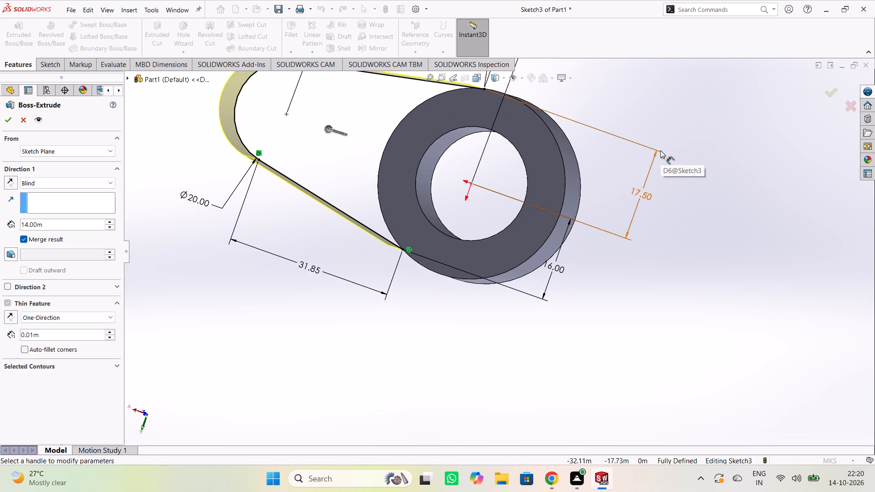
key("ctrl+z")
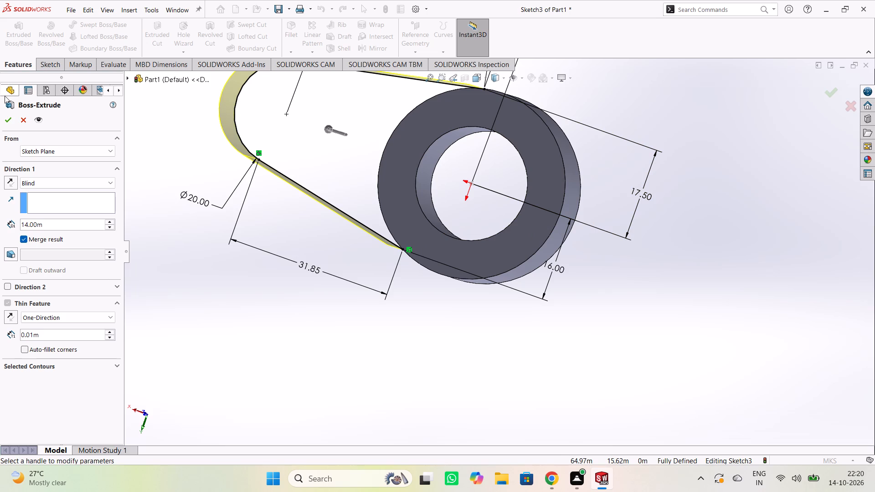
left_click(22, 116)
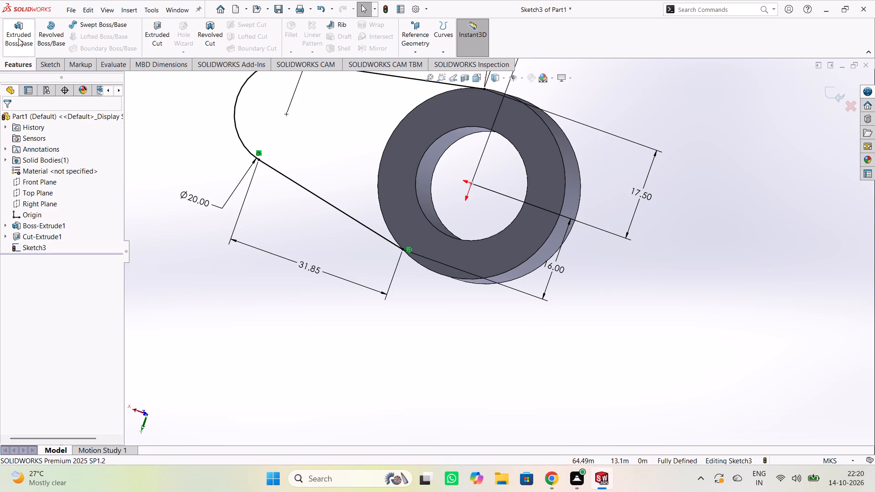
Sketch a circle centred on the origin with an 18 m radius, over the ring's outer edge.
left_click(46, 64)
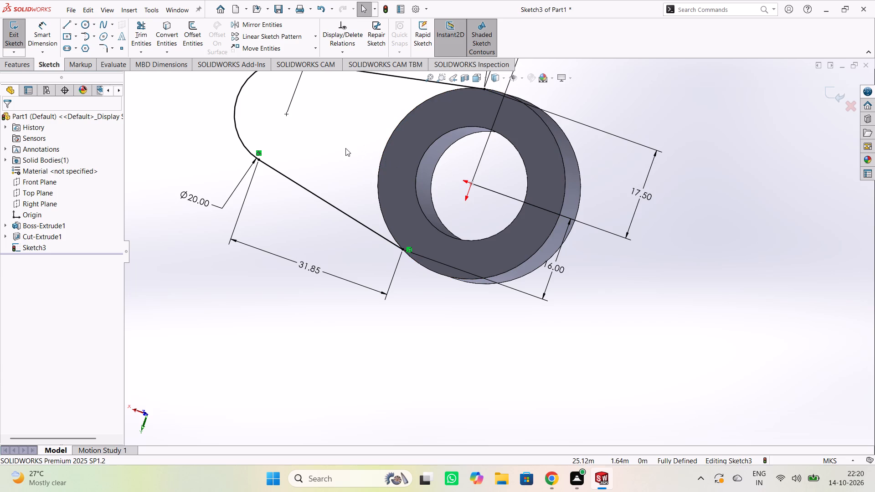
key("ctrl+1")
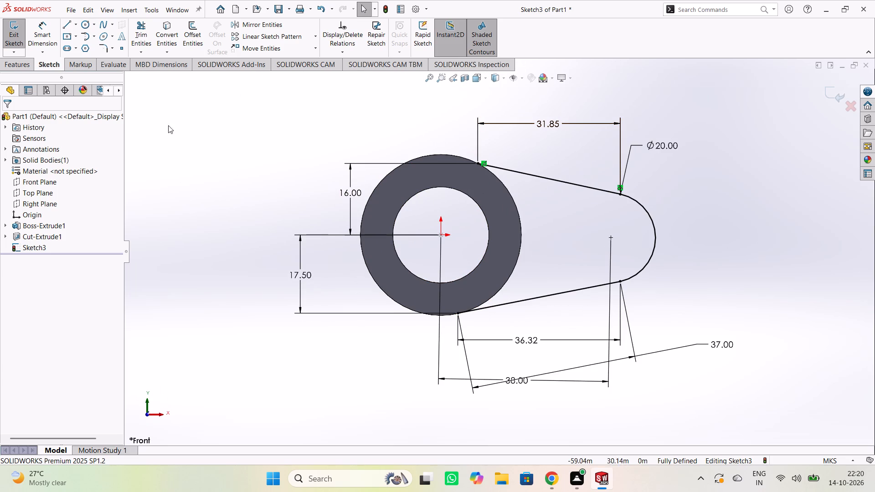
left_click(81, 22)
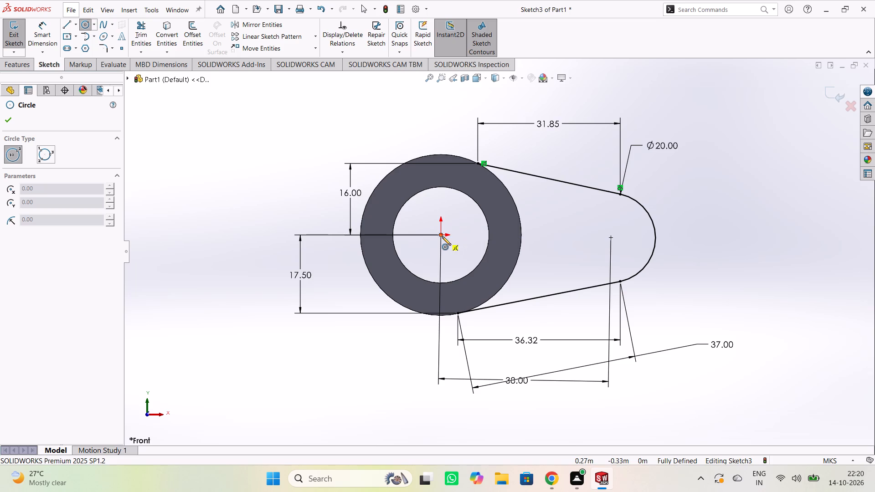
left_click(439, 234)
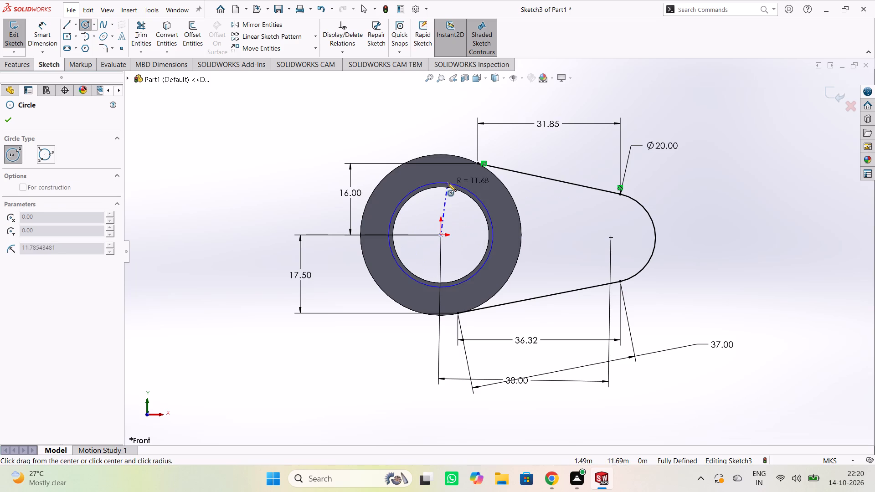
left_click(443, 139)
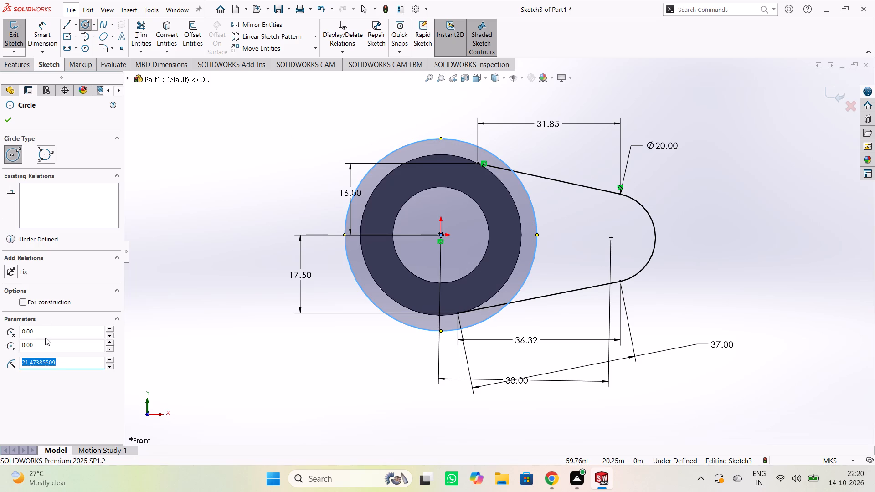
type("18")
key("Return")
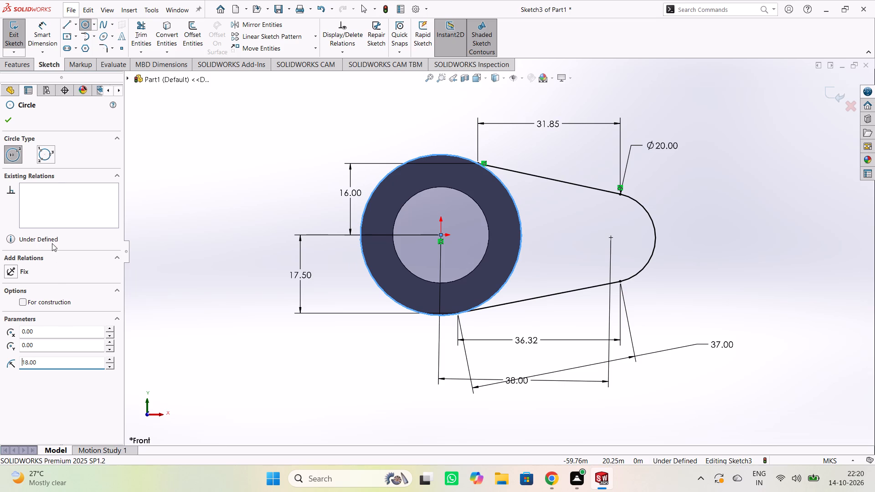
Sketch a short horizontal line, about 0.0035 m long, joining the upper connecting line's ring-side end to the 18 m radius circle.
scroll(277, 142, "down", 4)
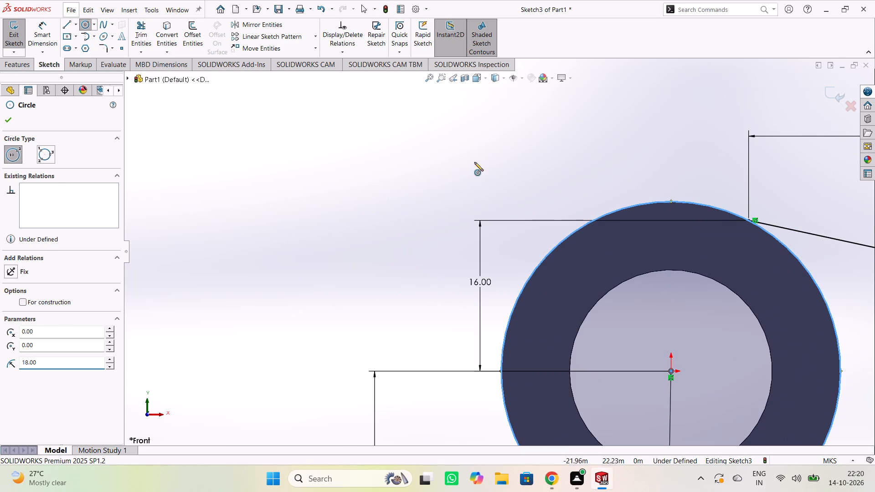
scroll(466, 149, "up", 1)
scroll(647, 179, "down", 3)
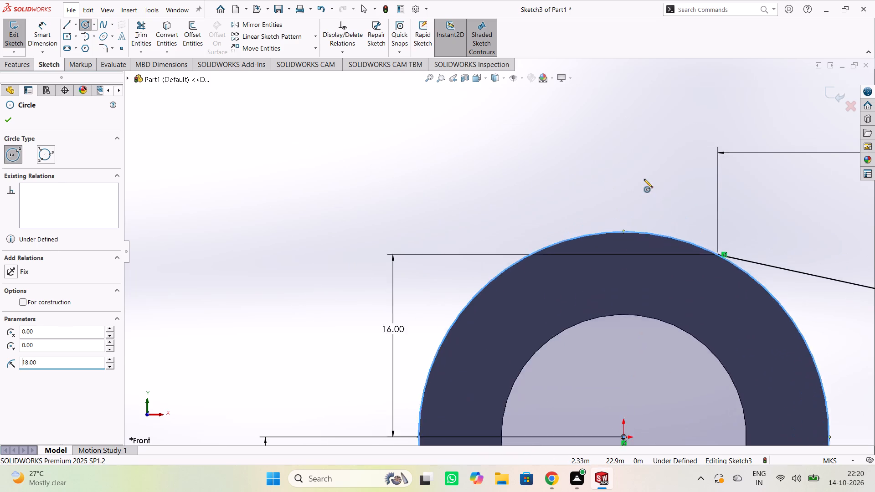
scroll(644, 179, "down", 3)
scroll(695, 264, "down", 4)
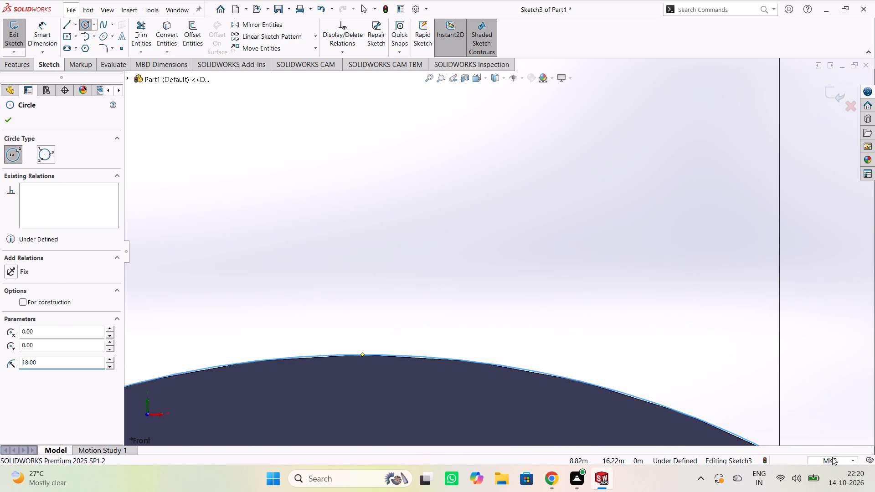
scroll(767, 394, "up", 4)
scroll(753, 378, "down", 4)
scroll(485, 332, "down", 7)
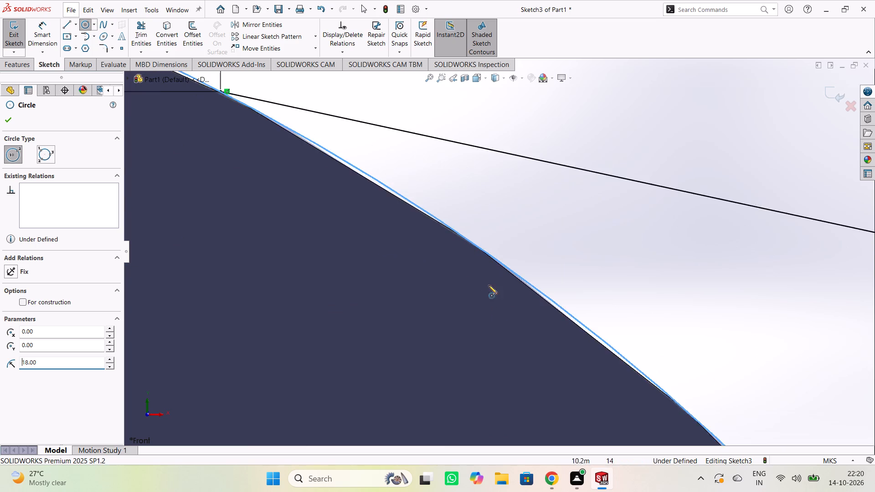
scroll(287, 159, "up", 3)
scroll(298, 140, "down", 3)
scroll(302, 141, "up", 4)
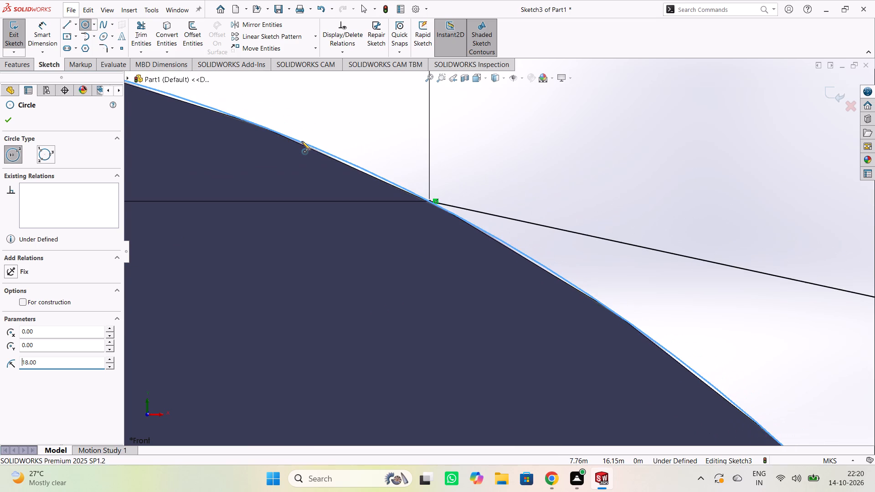
scroll(451, 215, "down", 3)
scroll(417, 201, "down", 9)
scroll(490, 180, "down", 2)
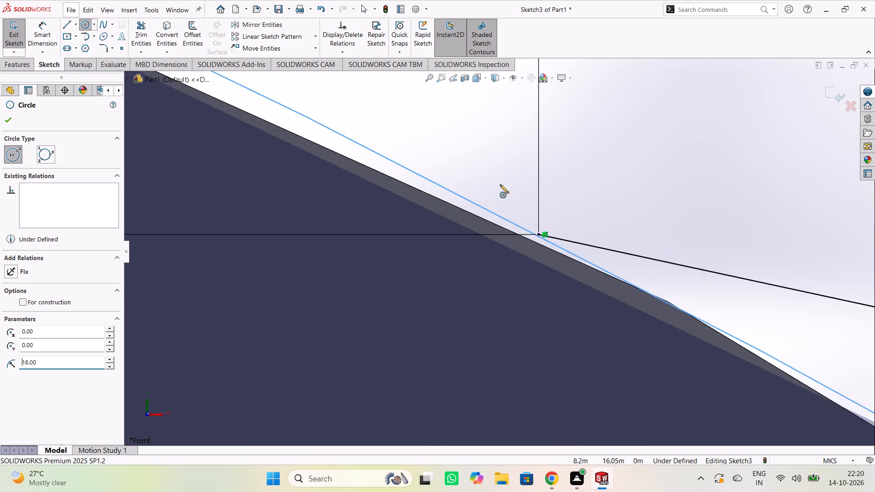
scroll(500, 184, "down", 2)
scroll(607, 243, "down", 5)
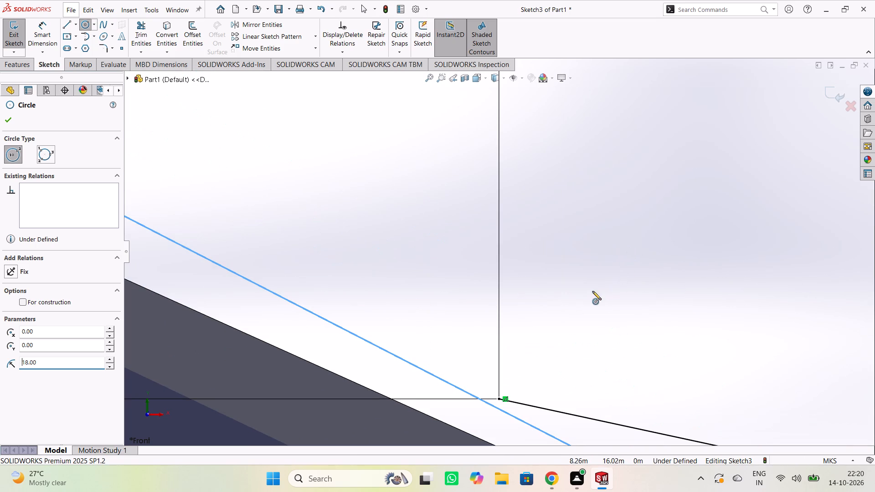
scroll(541, 361, "down", 2)
scroll(489, 397, "down", 1)
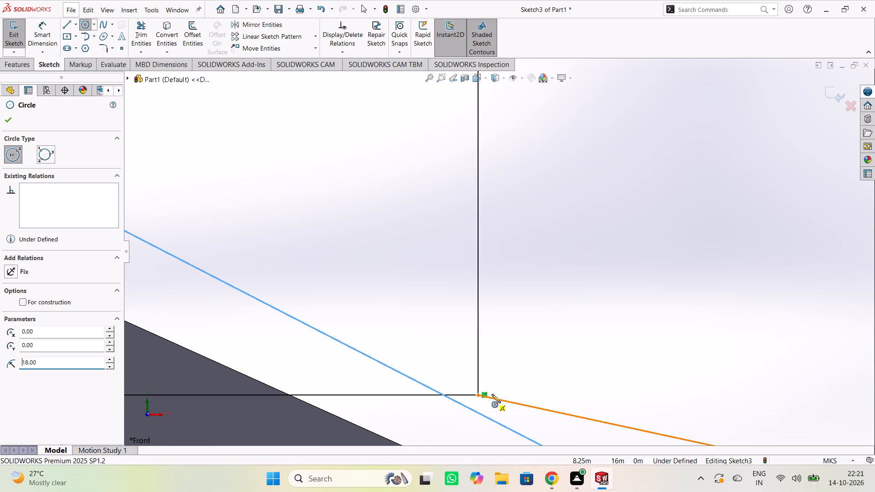
scroll(506, 370, "down", 5)
scroll(508, 359, "up", 1)
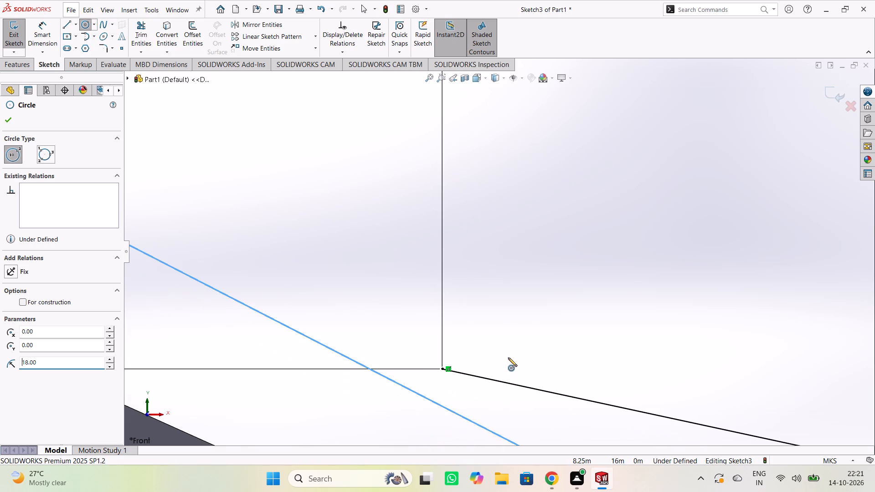
left_click(442, 369)
key("Escape")
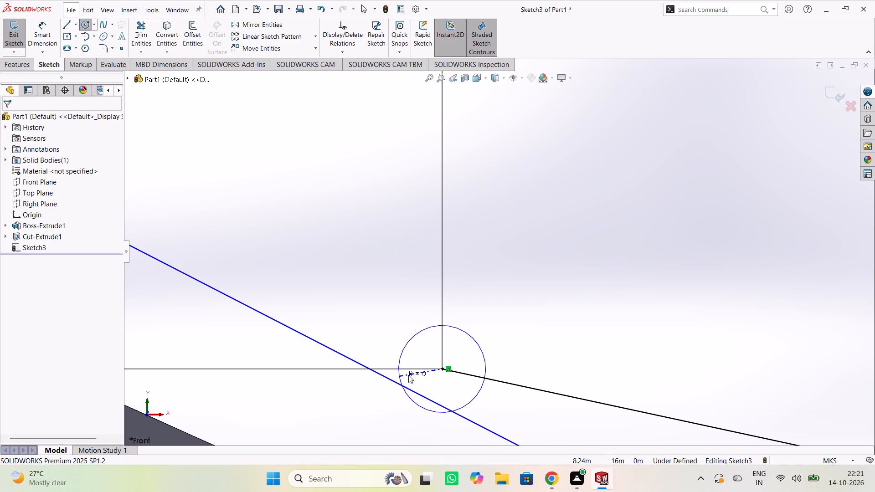
left_click(65, 26)
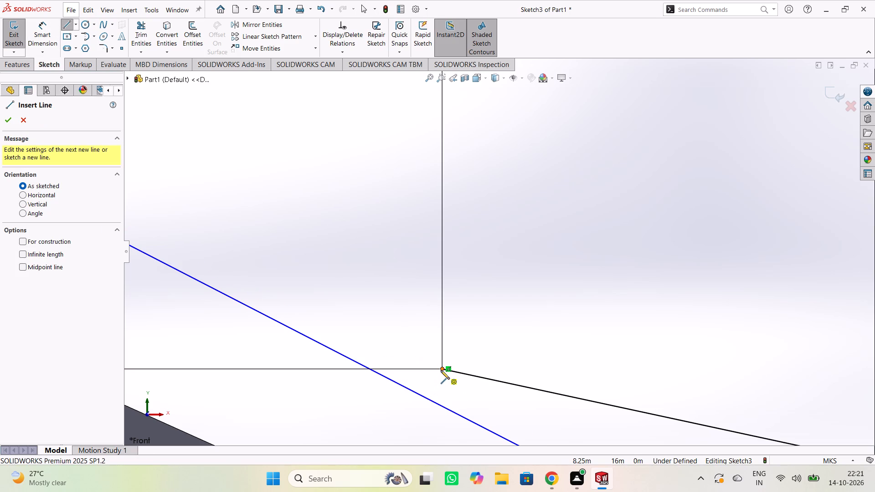
left_click(441, 370)
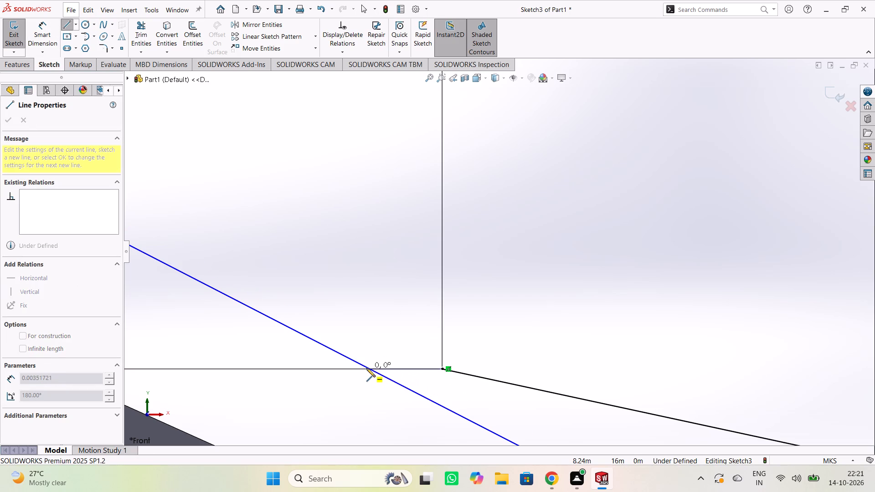
left_click(369, 368)
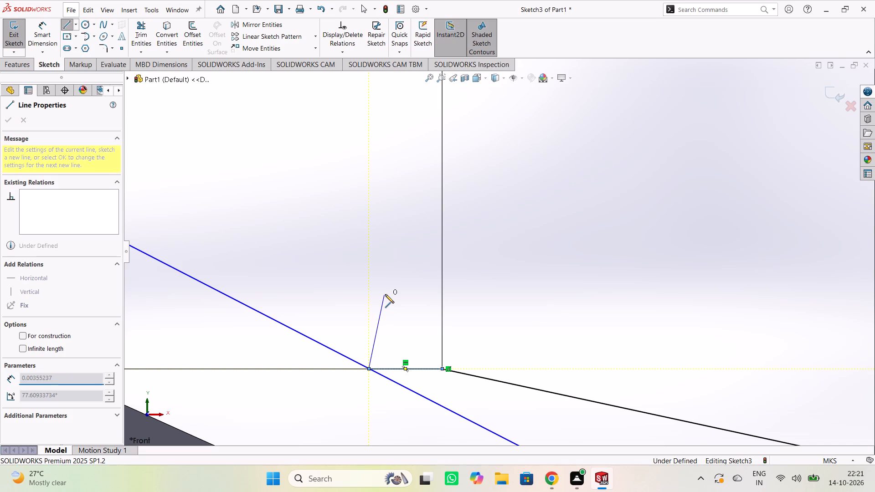
key("Escape")
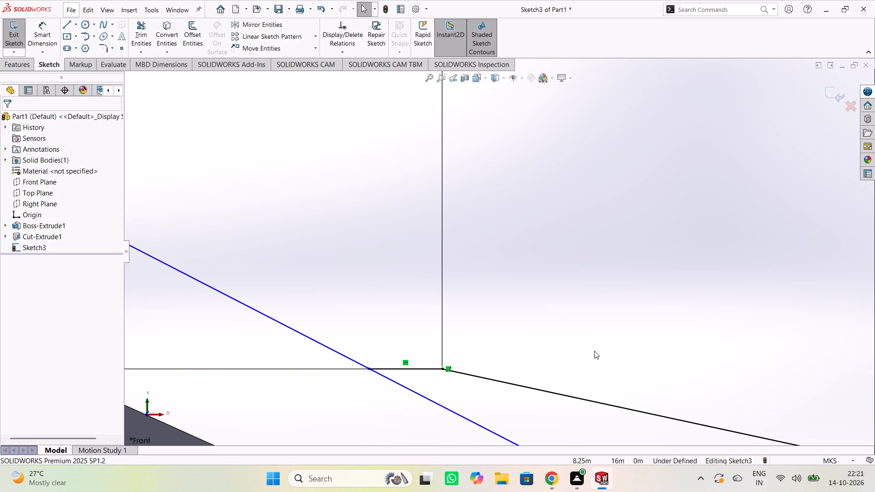
Trim away the part of the lower connecting line that overshoots inside the 18 m radius circle.
scroll(333, 272, "down", 4)
scroll(333, 272, "up", 10)
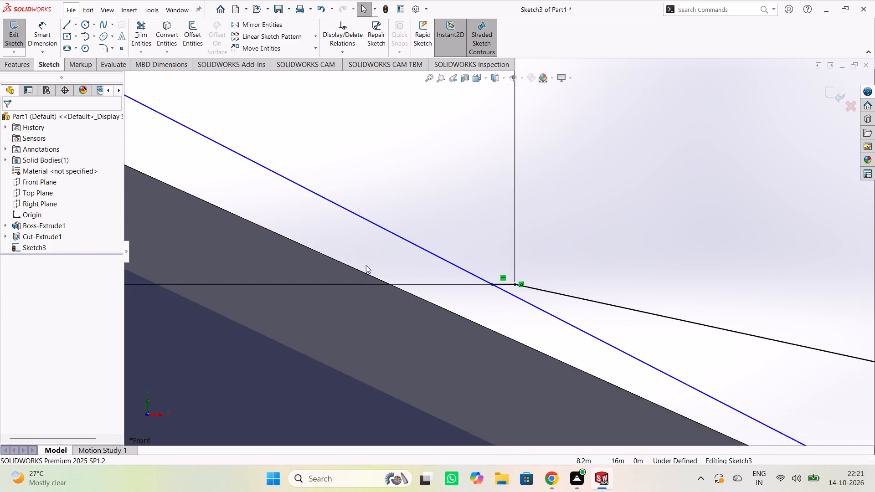
scroll(366, 265, "up", 6)
scroll(401, 261, "up", 20)
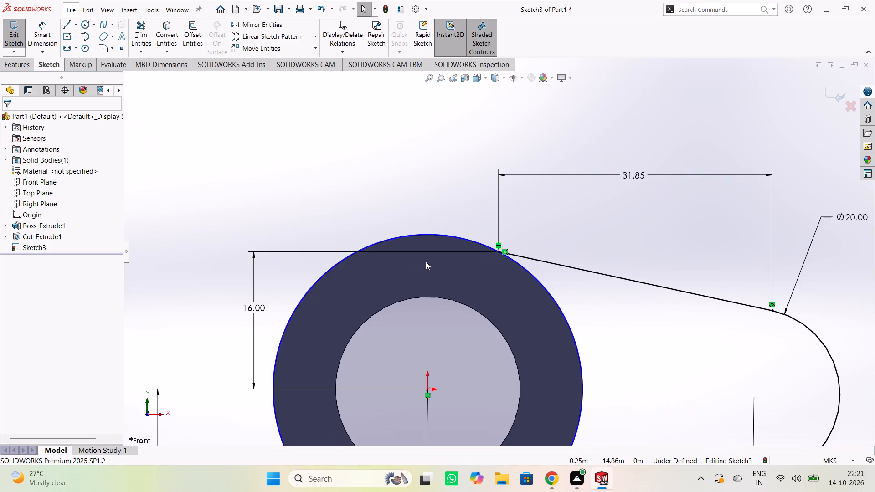
scroll(478, 370, "down", 2)
scroll(475, 373, "up", 6)
scroll(486, 370, "down", 3)
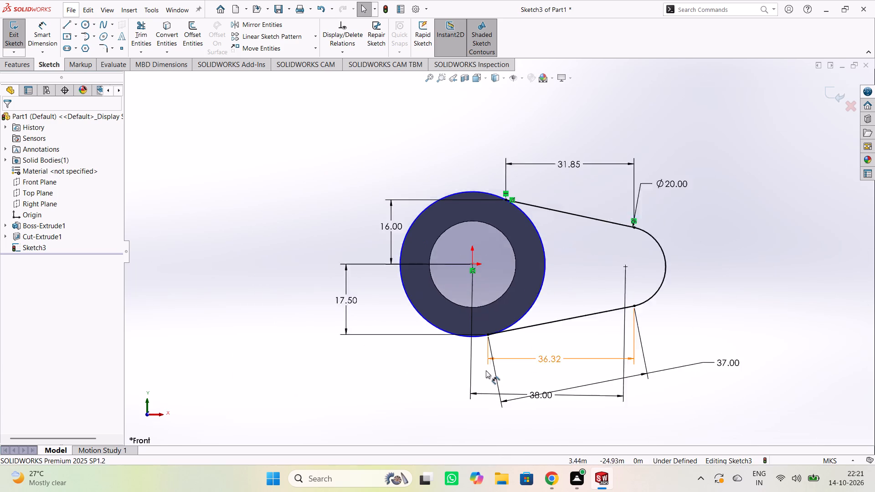
scroll(486, 370, "down", 2)
scroll(501, 260, "down", 15)
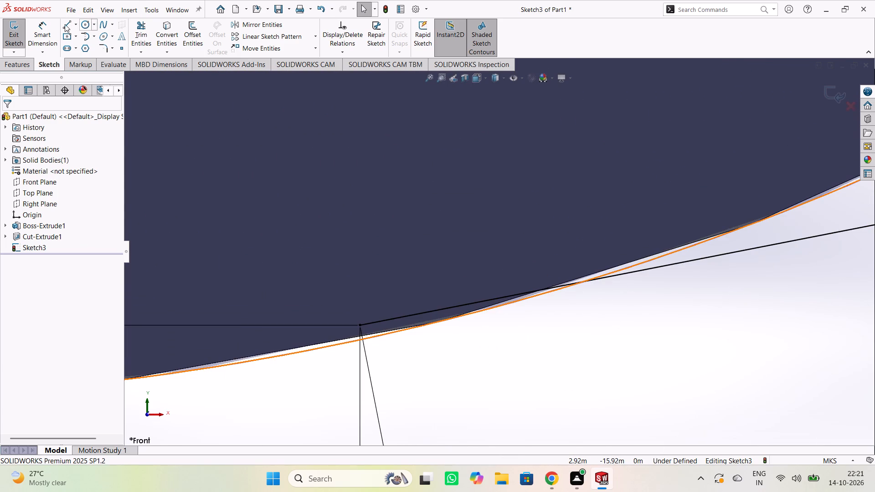
left_click(142, 36)
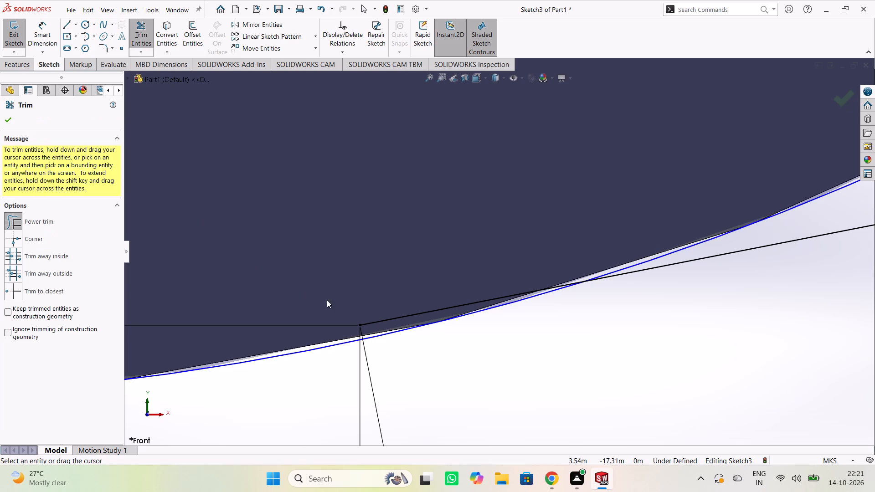
left_click_drag(419, 292, 401, 320)
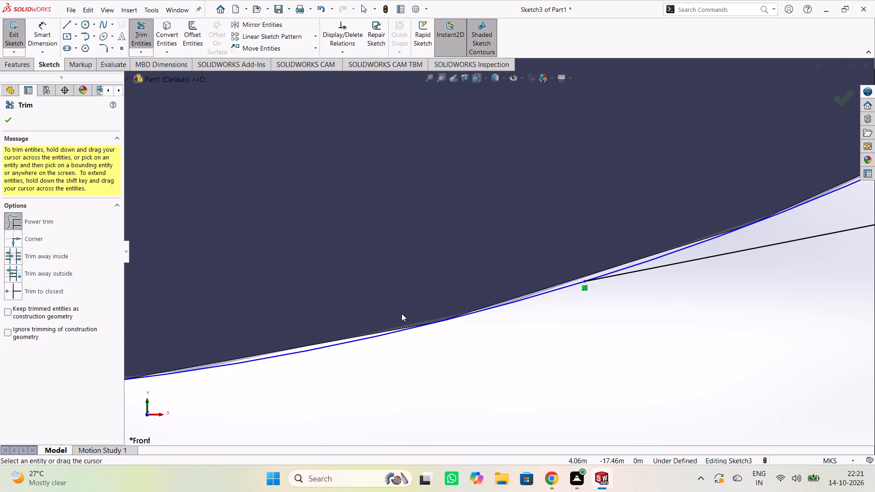
Trim away the circle's far-side arc, keeping only the arc that closes the arm between the two connecting lines.
scroll(543, 138, "up", 3)
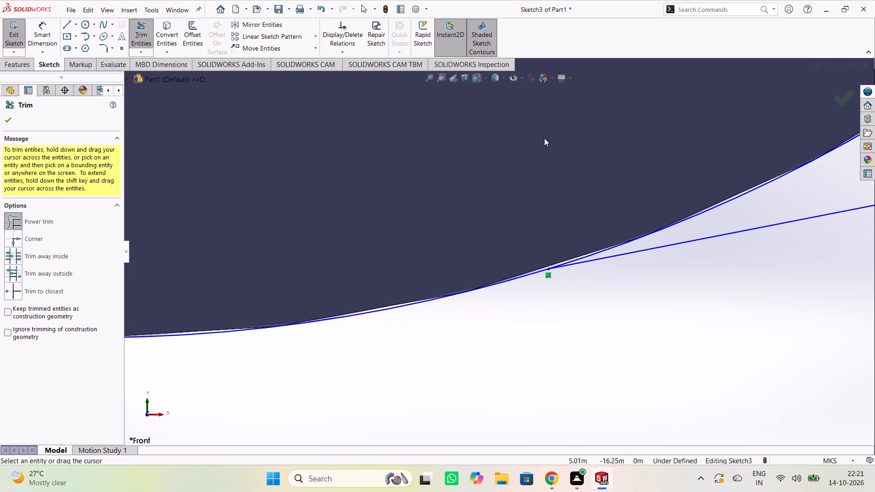
scroll(532, 143, "up", 4)
scroll(491, 159, "up", 4)
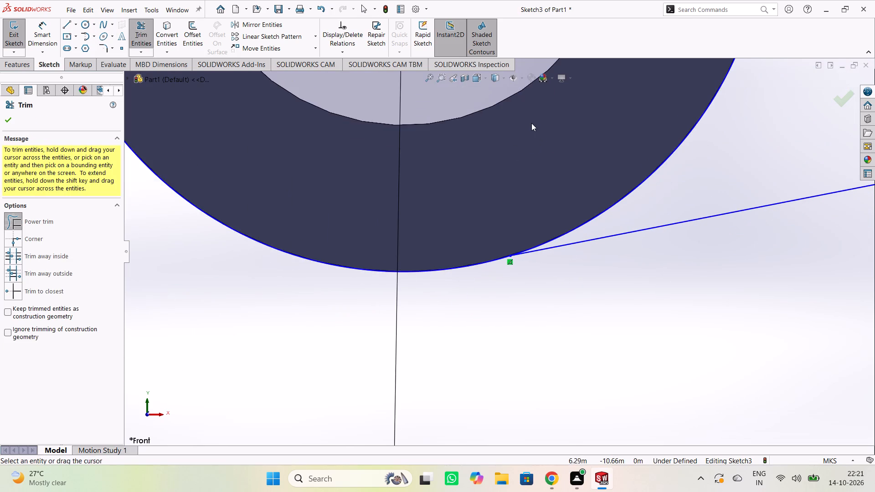
scroll(531, 123, "up", 10)
scroll(532, 103, "down", 1)
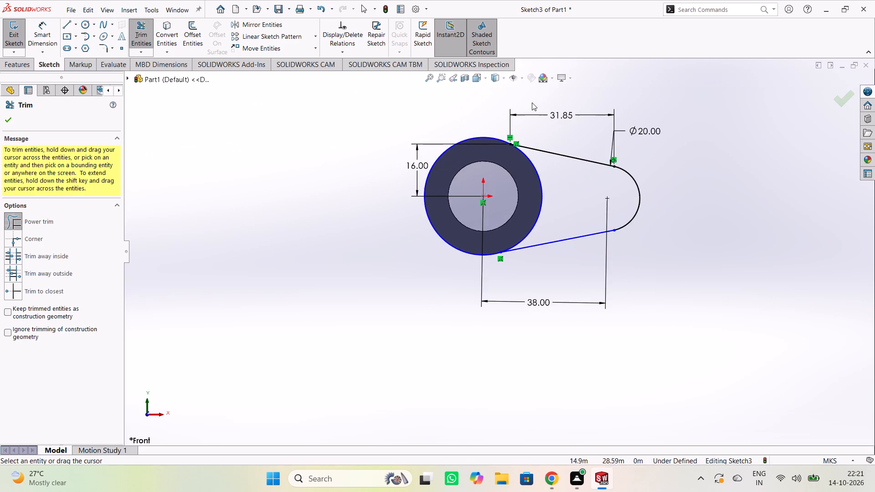
scroll(532, 102, "down", 2)
scroll(458, 173, "down", 8)
scroll(484, 212, "down", 2)
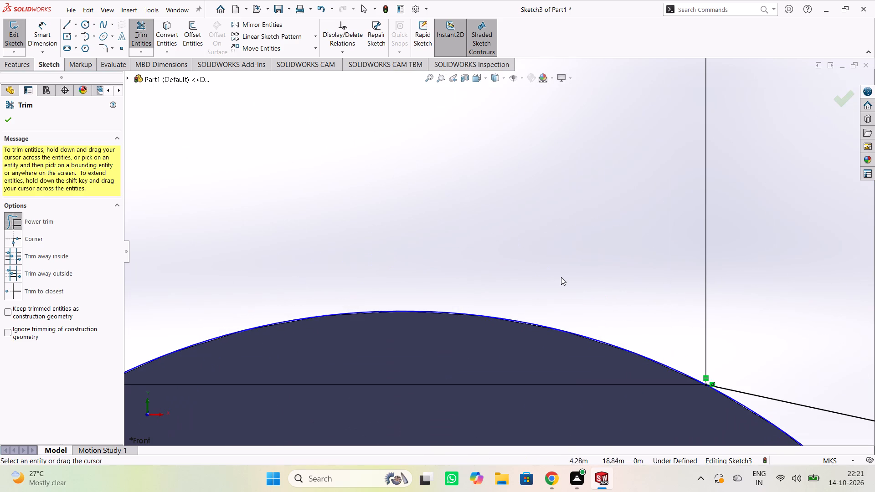
scroll(526, 314, "up", 8)
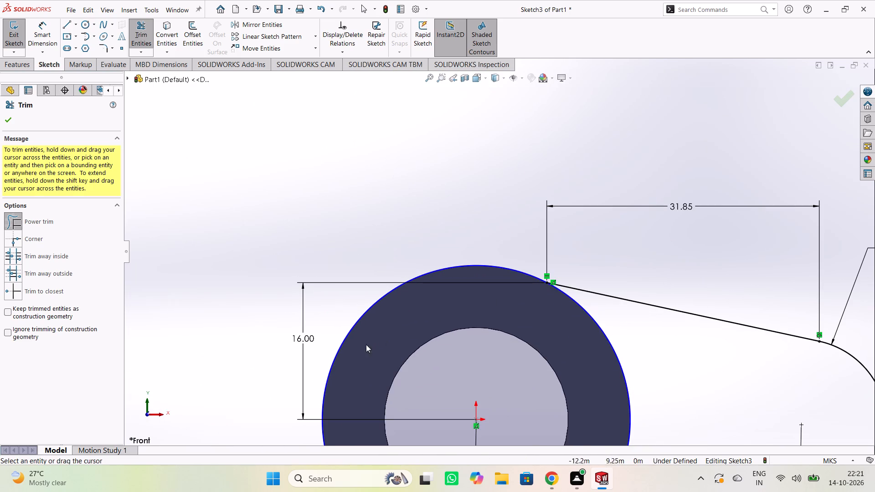
left_click_drag(358, 360, 333, 339)
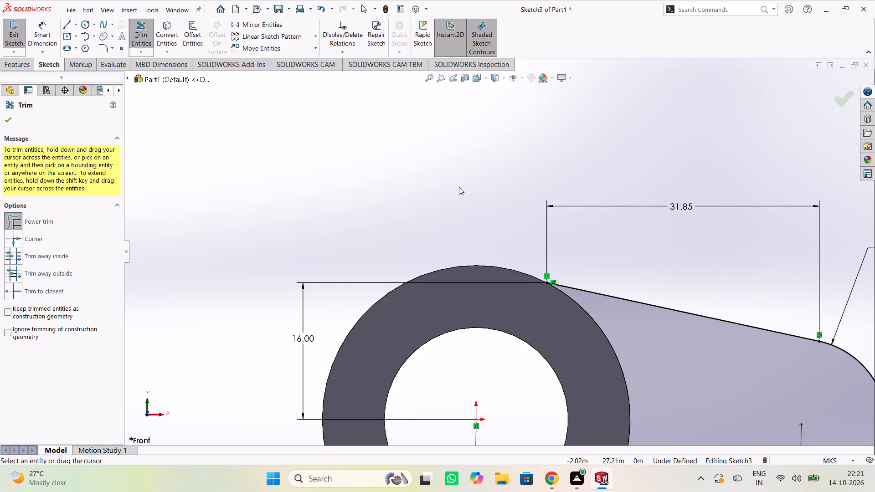
scroll(459, 187, "down", 1)
scroll(462, 187, "up", 6)
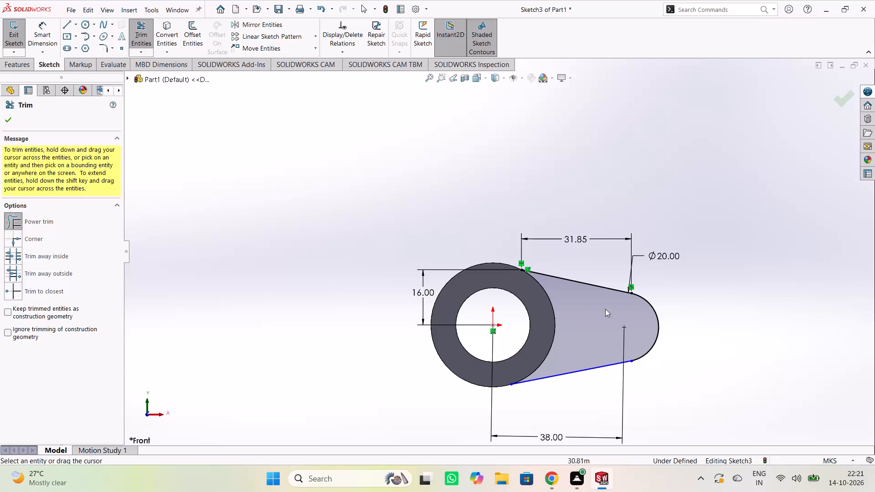
left_click(721, 317)
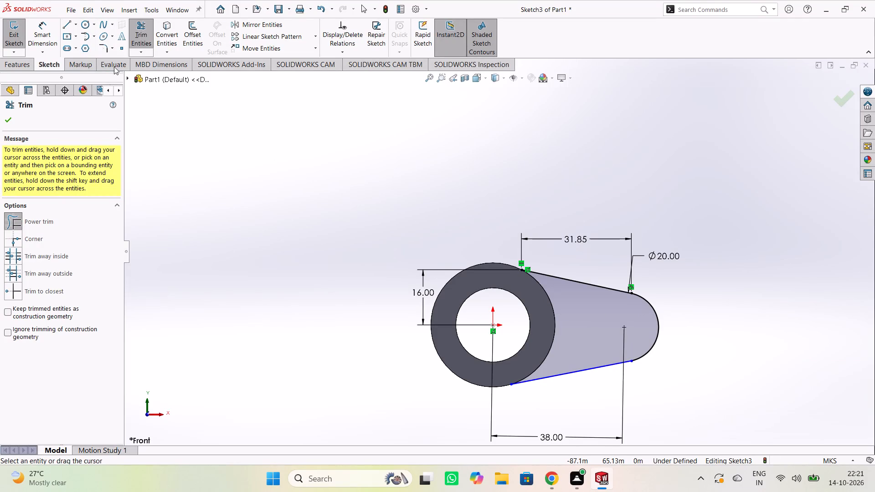
Dimension the trimmed lower connecting line's horizontal length, placing the dimension below the arm and keeping its current value.
left_click(51, 34)
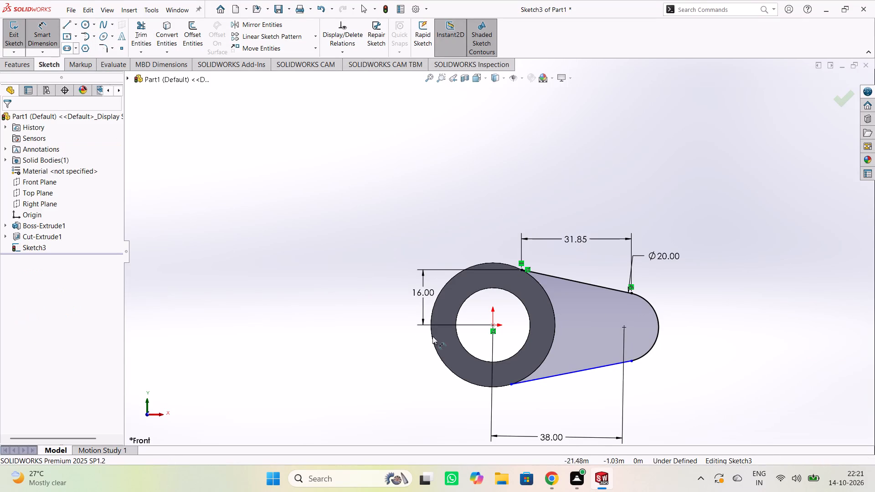
left_click(570, 374)
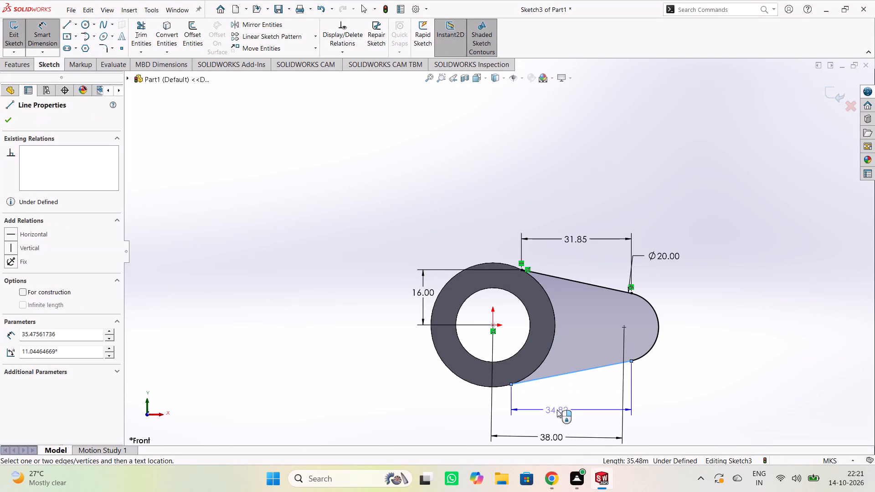
left_click(558, 406)
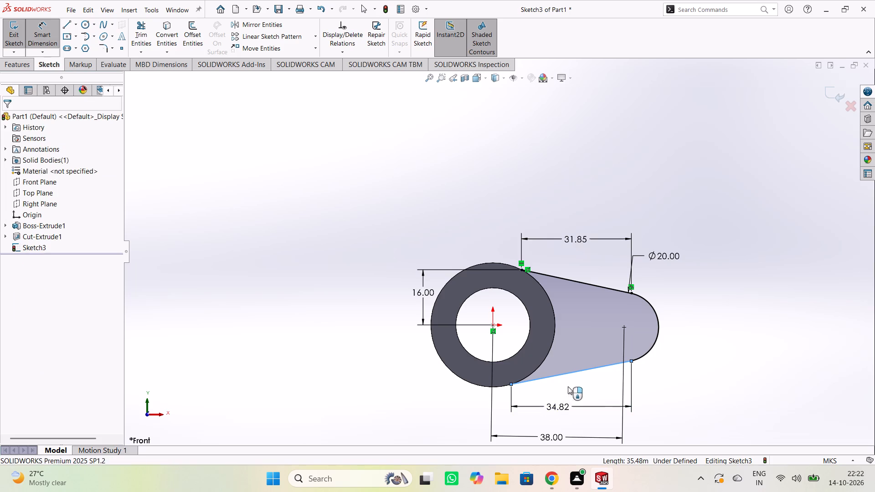
left_click(519, 392)
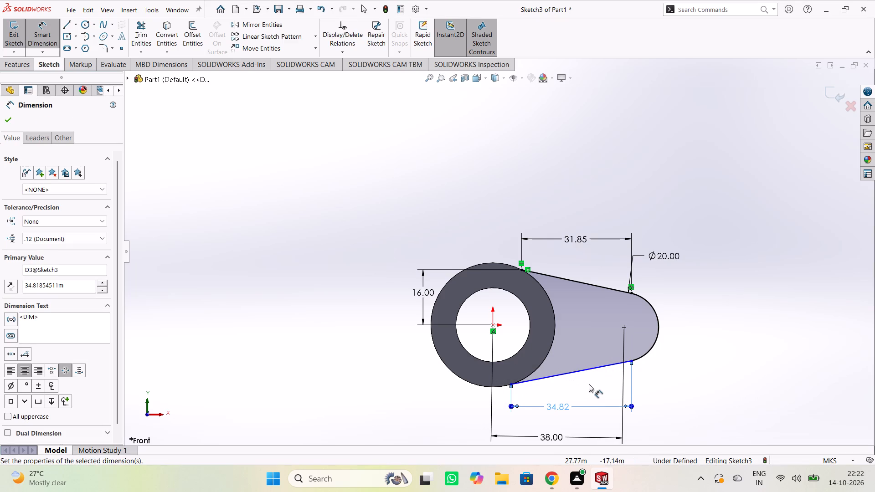
left_click(717, 289)
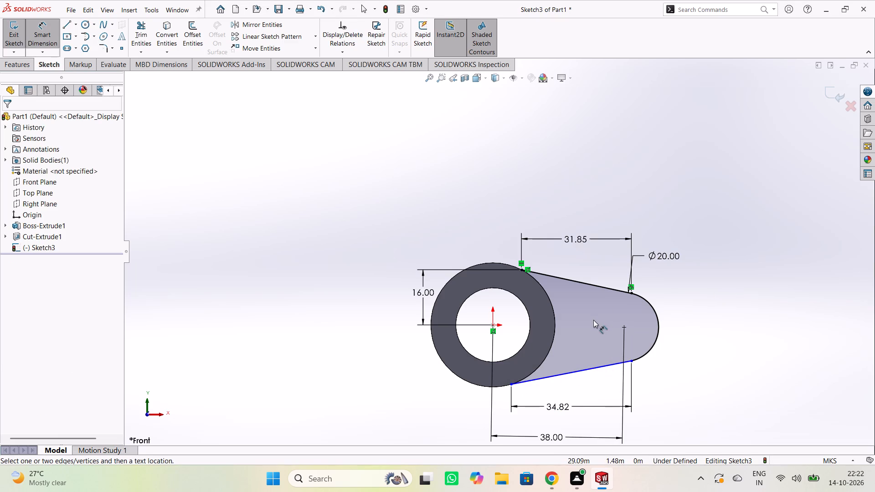
key("Escape")
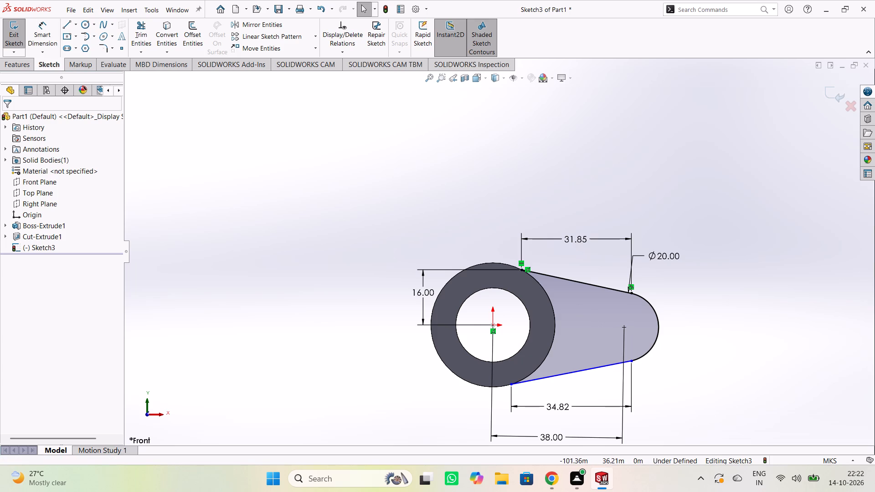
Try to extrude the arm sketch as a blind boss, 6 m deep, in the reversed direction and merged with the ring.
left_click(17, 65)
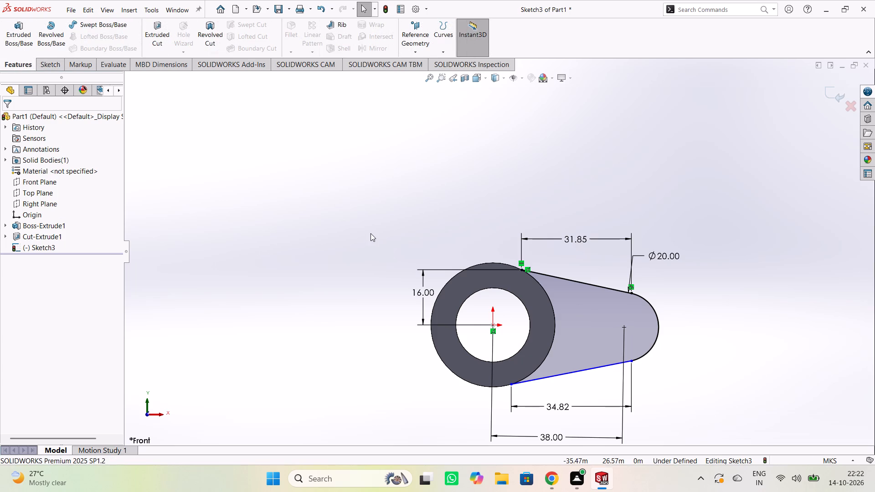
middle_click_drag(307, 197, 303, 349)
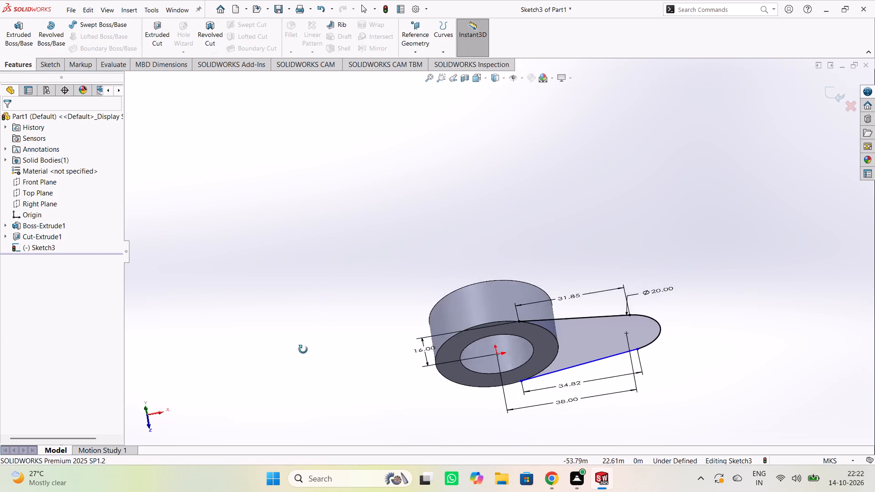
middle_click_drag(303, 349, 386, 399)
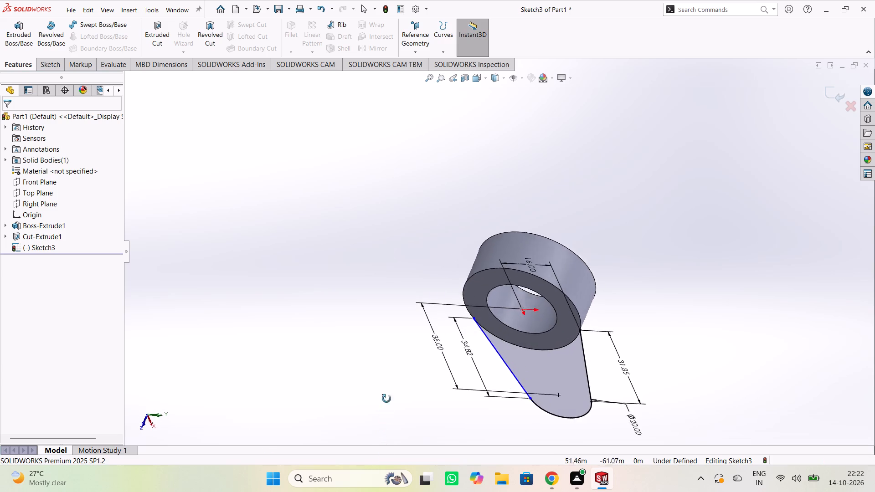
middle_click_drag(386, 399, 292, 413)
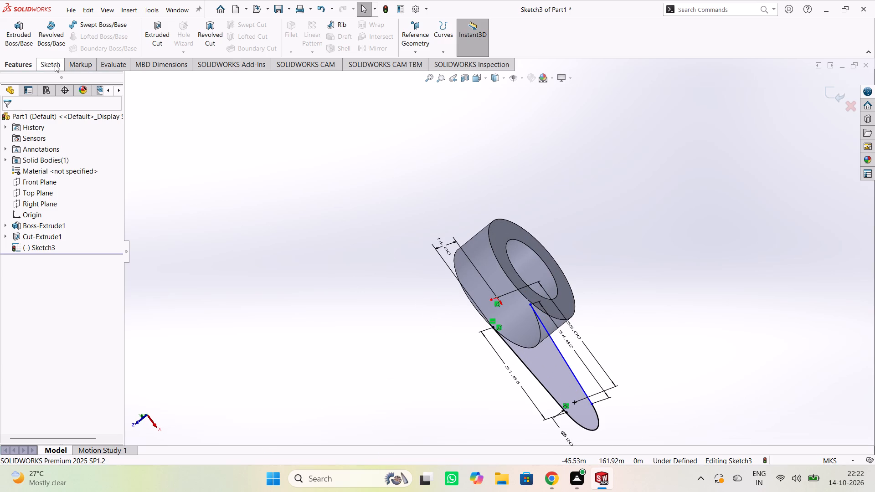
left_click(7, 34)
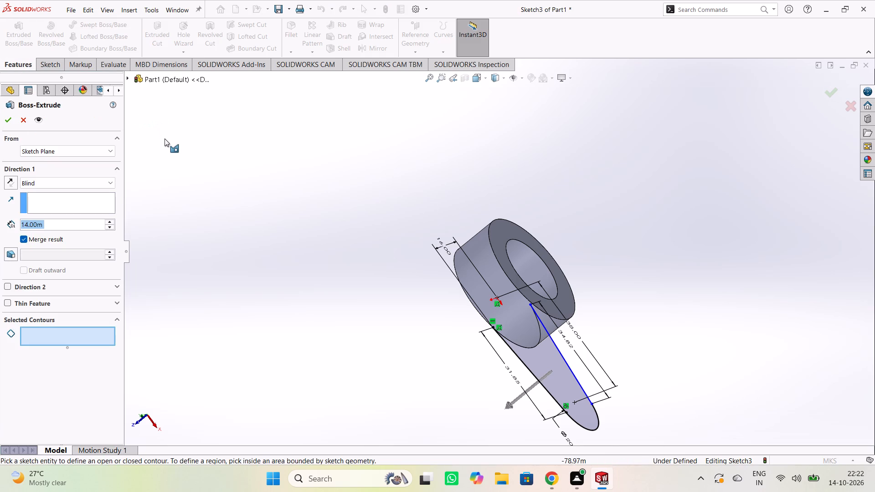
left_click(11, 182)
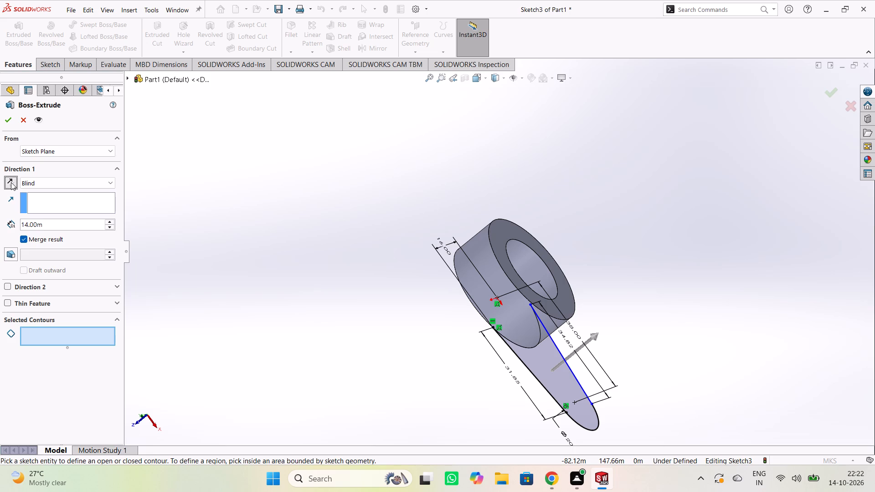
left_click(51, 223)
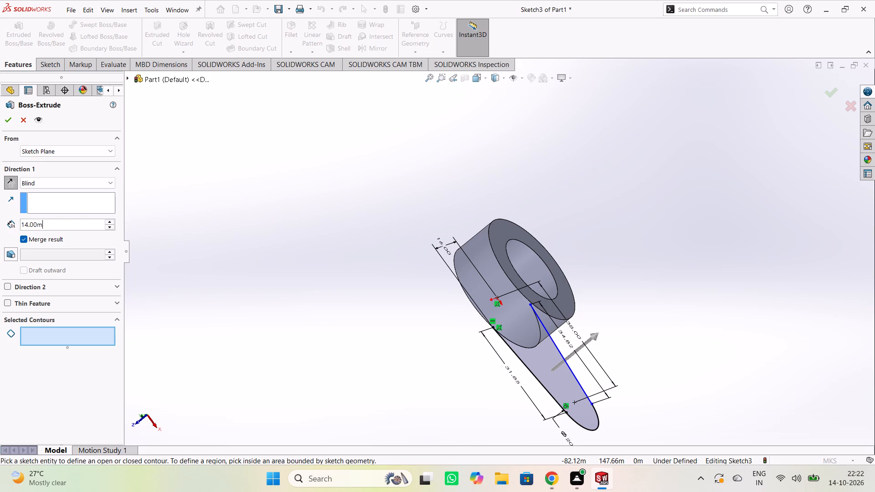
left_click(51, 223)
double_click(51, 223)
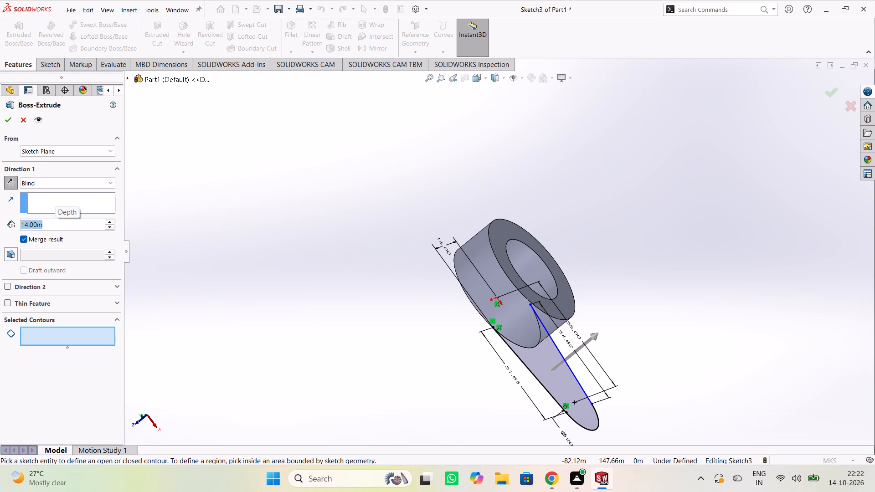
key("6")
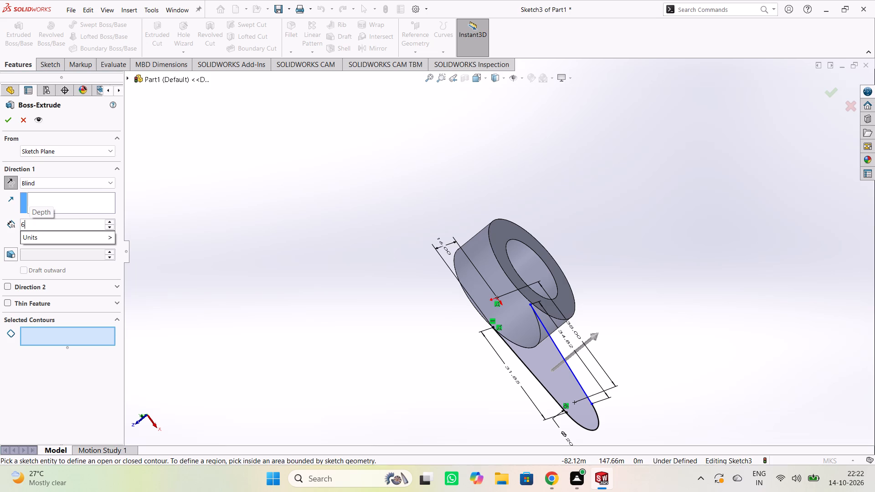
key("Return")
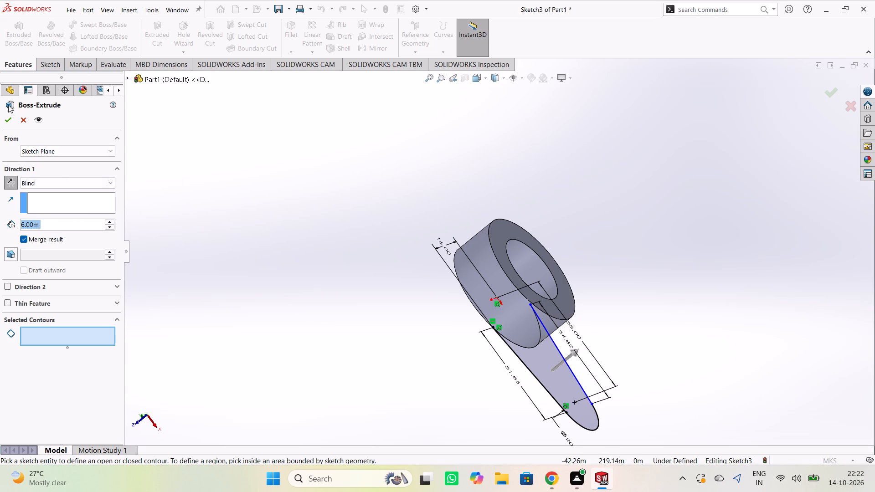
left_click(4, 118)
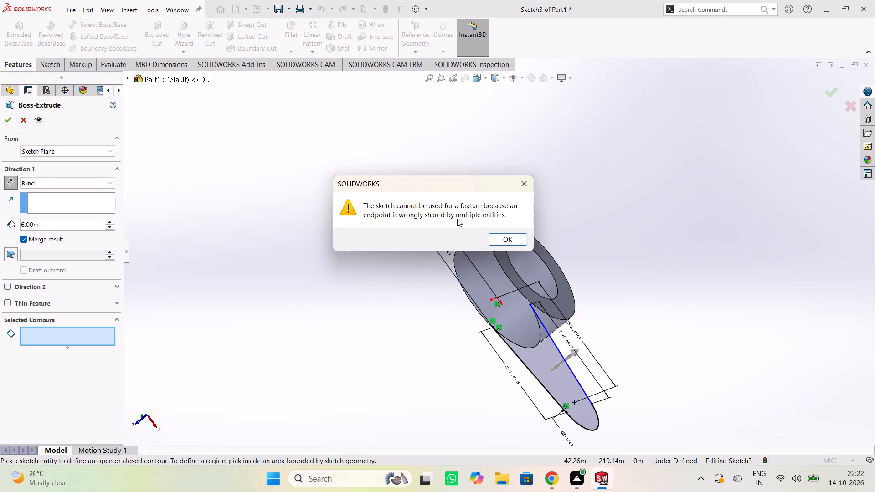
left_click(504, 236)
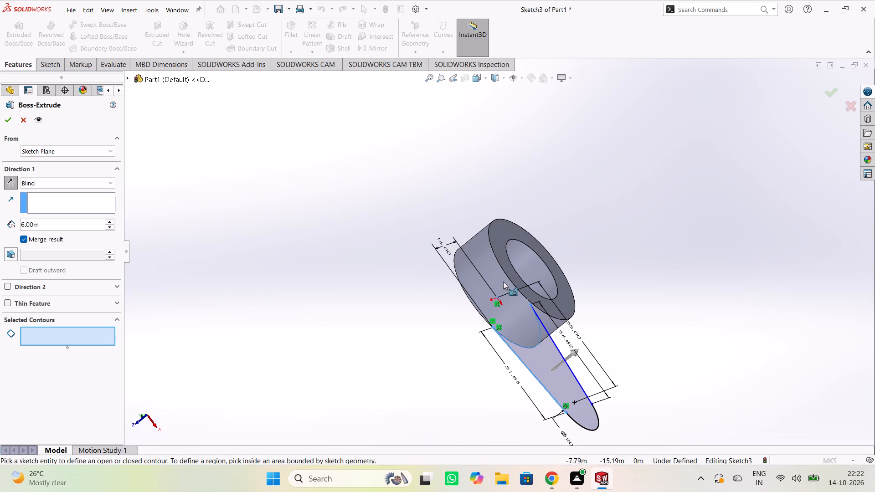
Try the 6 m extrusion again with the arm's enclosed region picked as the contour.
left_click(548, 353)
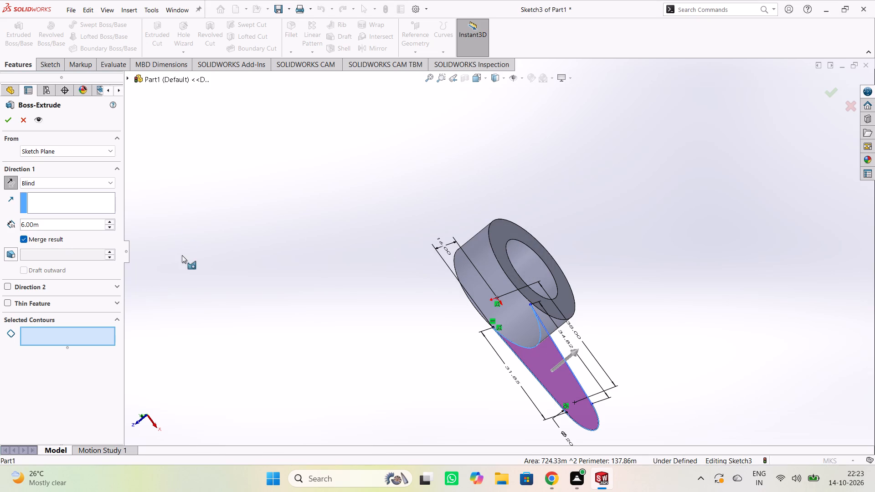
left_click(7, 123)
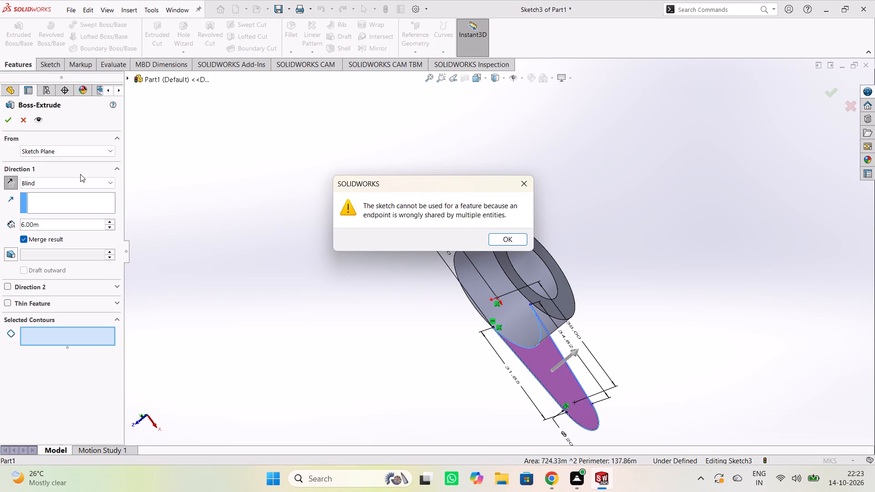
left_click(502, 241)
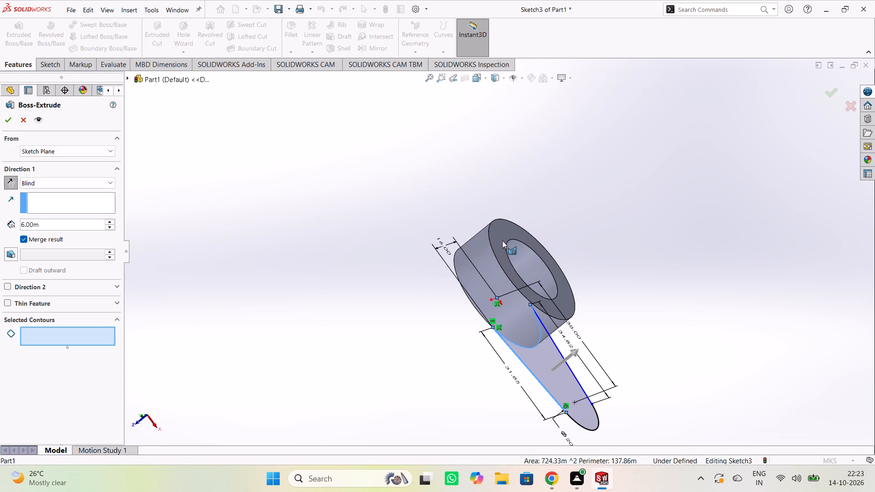
Examine the arm sketch's corner where the upper connecting line, the ring-side arc and the short horizontal line meet, and abandon the extrusion.
scroll(486, 328, "up", 3)
scroll(481, 296, "down", 8)
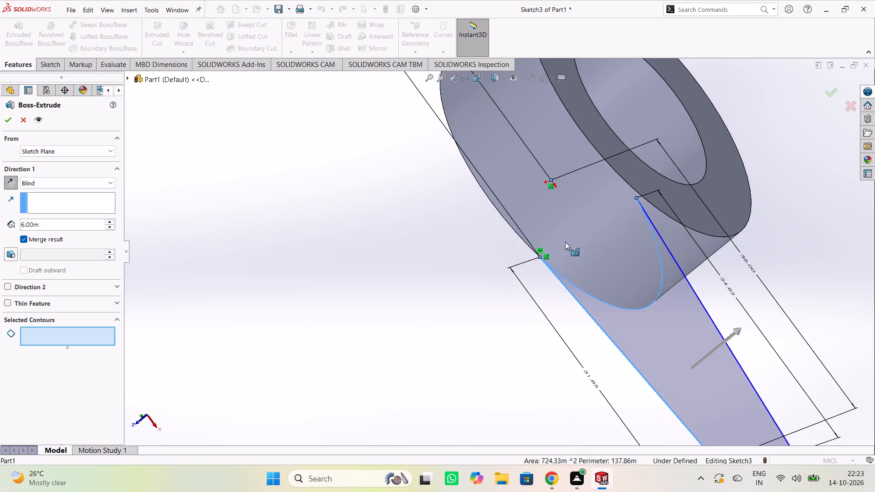
scroll(571, 236, "down", 7)
scroll(457, 330, "down", 3)
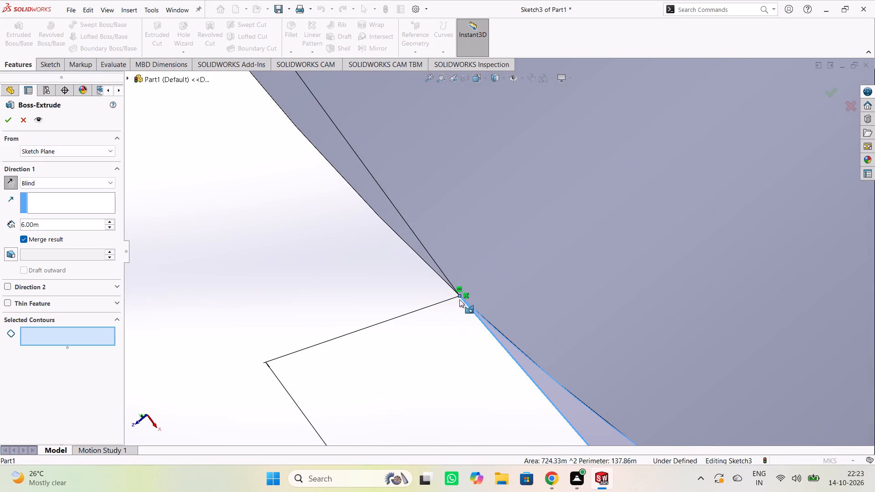
scroll(590, 237, "up", 9)
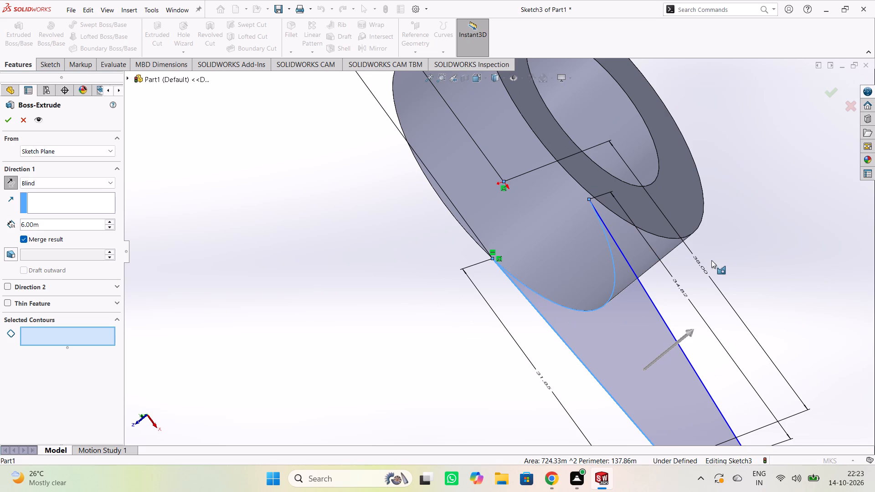
scroll(666, 263, "down", 2)
scroll(628, 232, "down", 5)
scroll(624, 241, "up", 7)
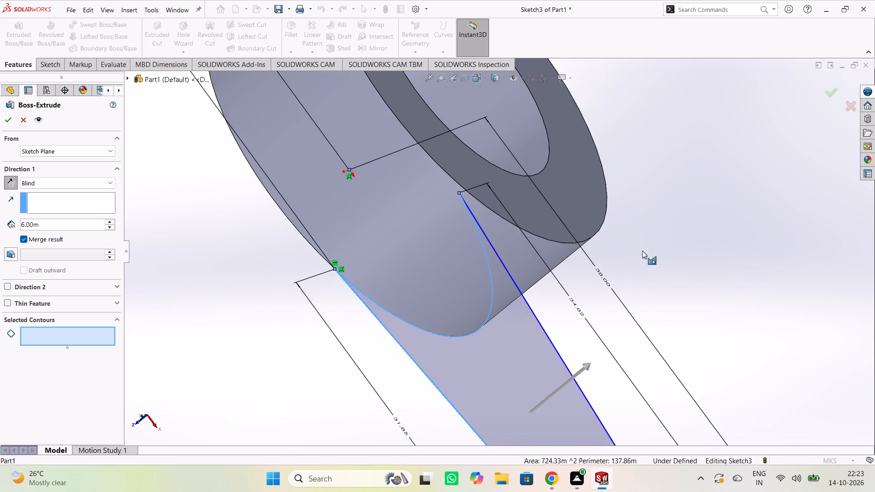
middle_click_drag(663, 267, 385, 182)
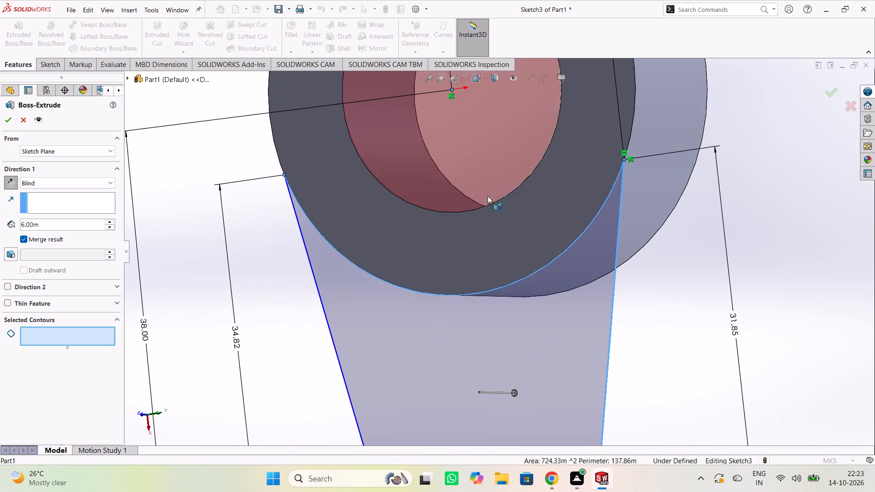
scroll(650, 179, "down", 6)
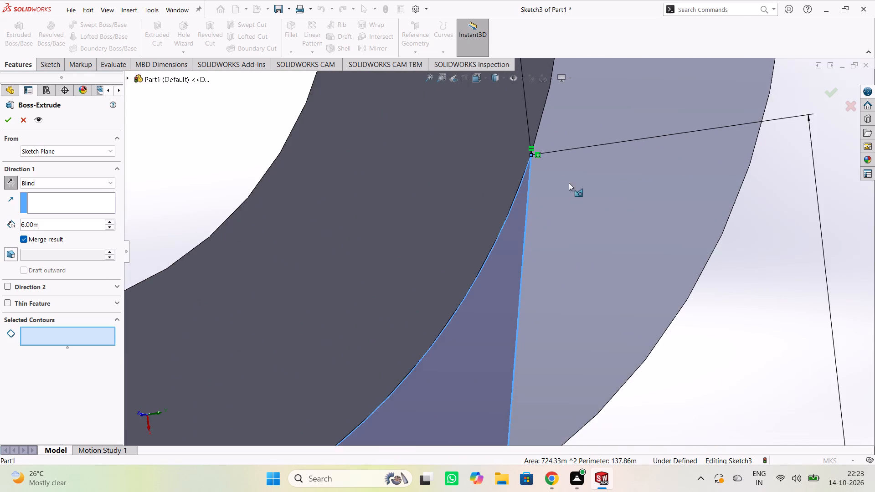
scroll(529, 184, "down", 11)
scroll(499, 134, "down", 4)
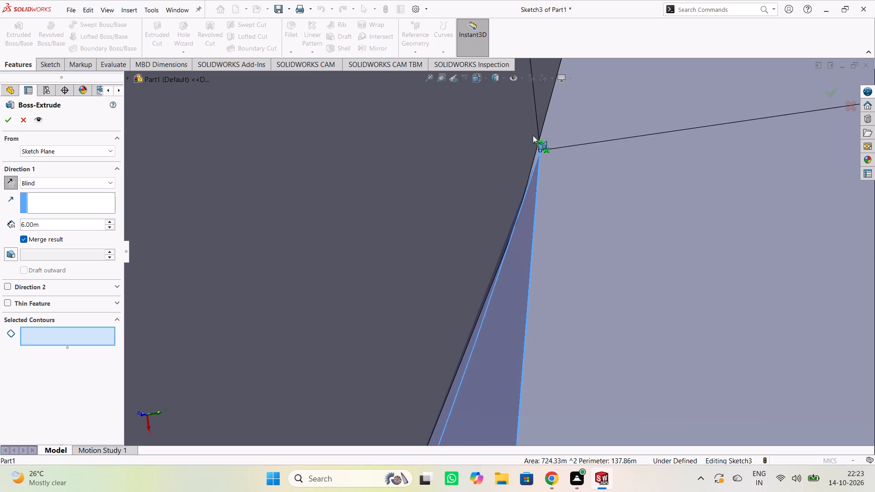
scroll(535, 136, "down", 4)
scroll(515, 274, "down", 5)
scroll(513, 181, "down", 3)
scroll(557, 97, "up", 2)
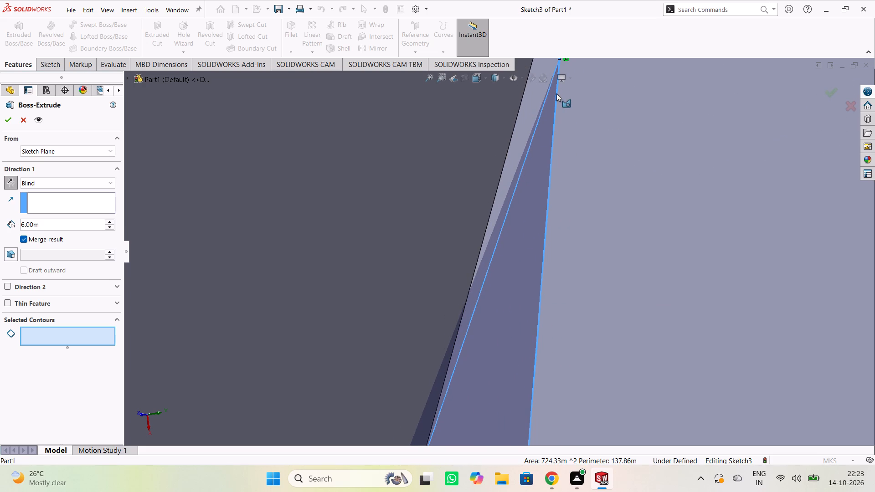
scroll(552, 87, "down", 13)
scroll(553, 98, "up", 5)
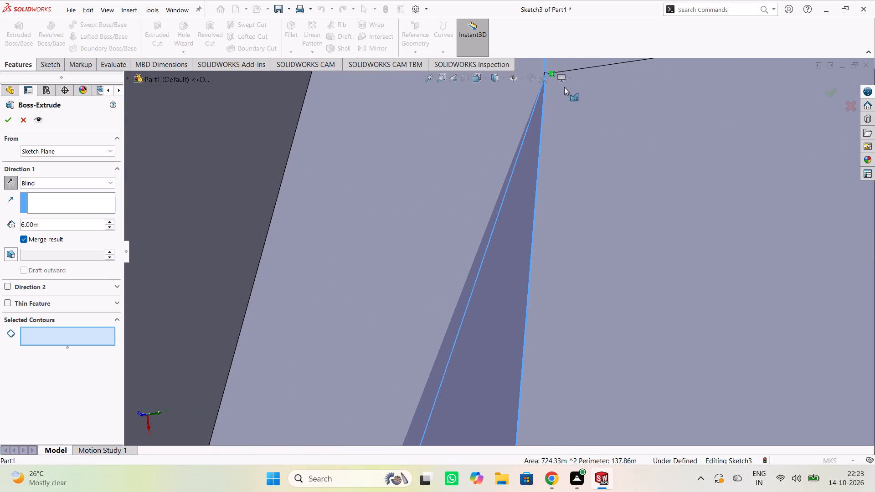
scroll(556, 82, "down", 8)
scroll(526, 127, "down", 7)
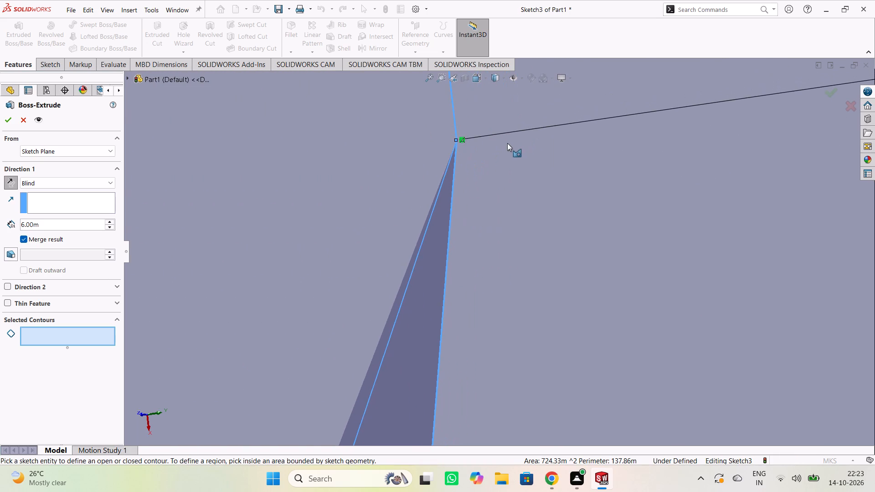
scroll(497, 144, "down", 4)
scroll(434, 145, "down", 2)
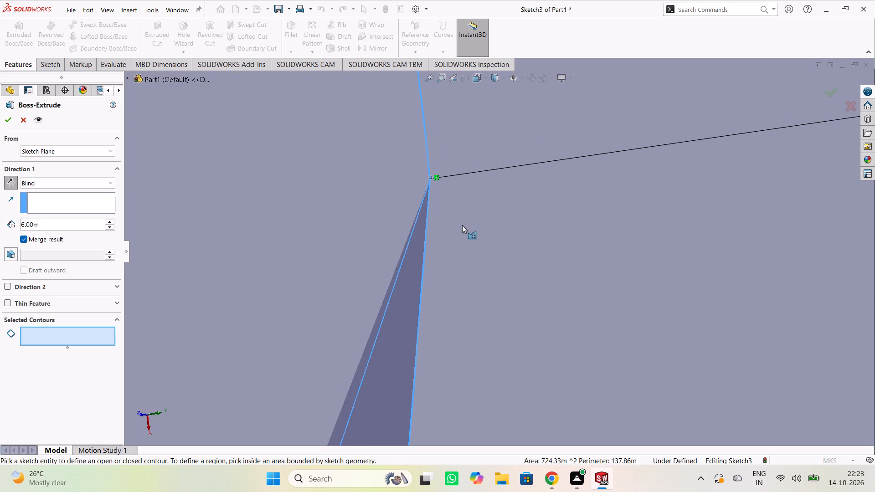
scroll(458, 262, "down", 2)
scroll(453, 259, "up", 10)
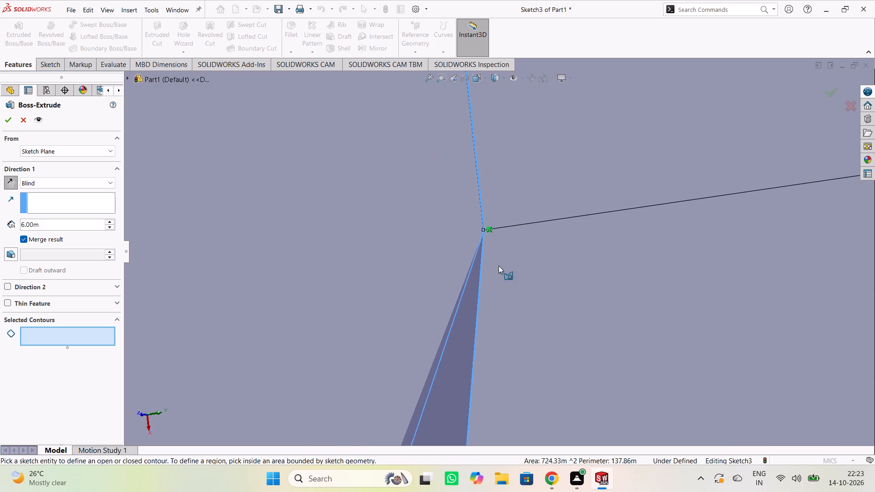
scroll(499, 266, "up", 11)
scroll(484, 217, "up", 7)
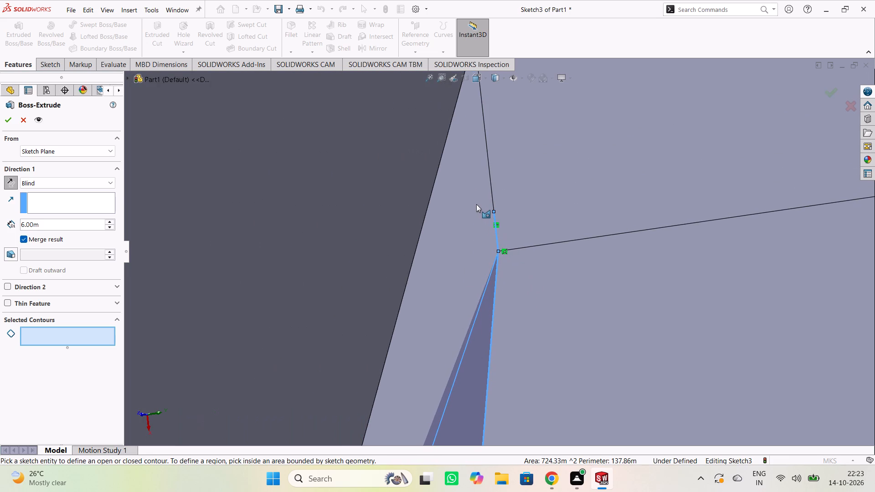
scroll(476, 204, "down", 1)
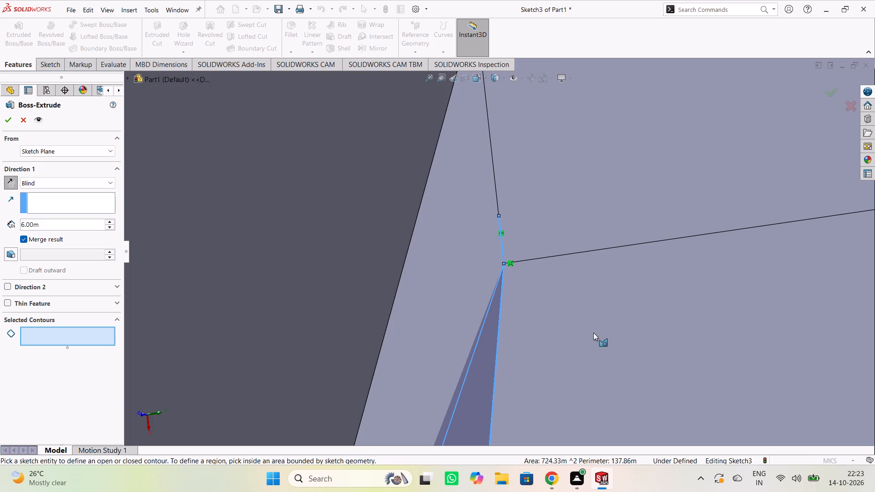
key("Escape")
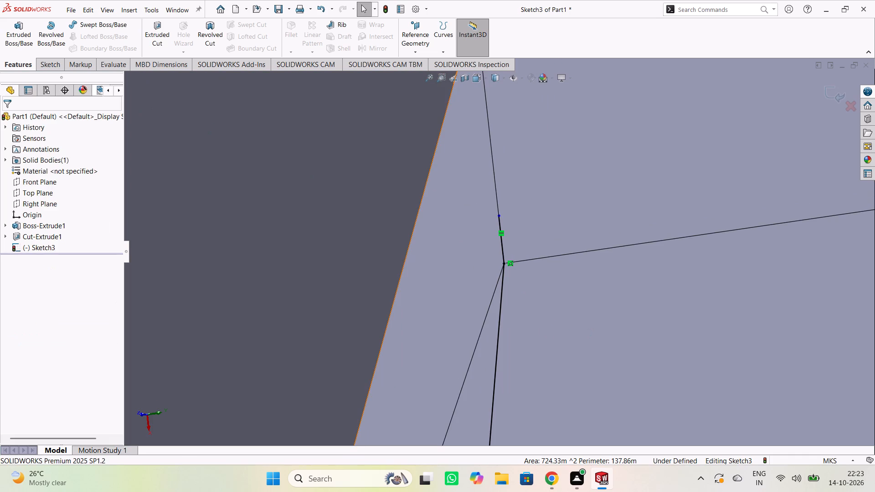
Trim away the 18 m radius arc that closes the arm between the two connecting lines at the ring.
left_click(51, 69)
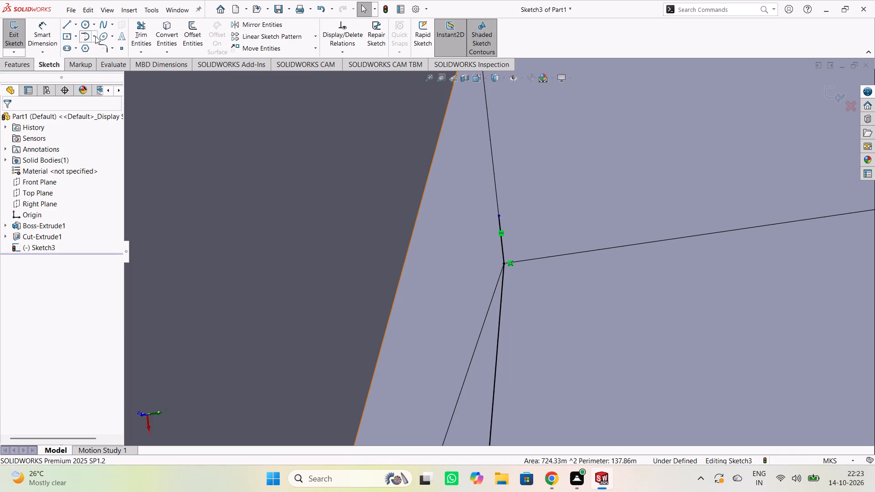
left_click(142, 36)
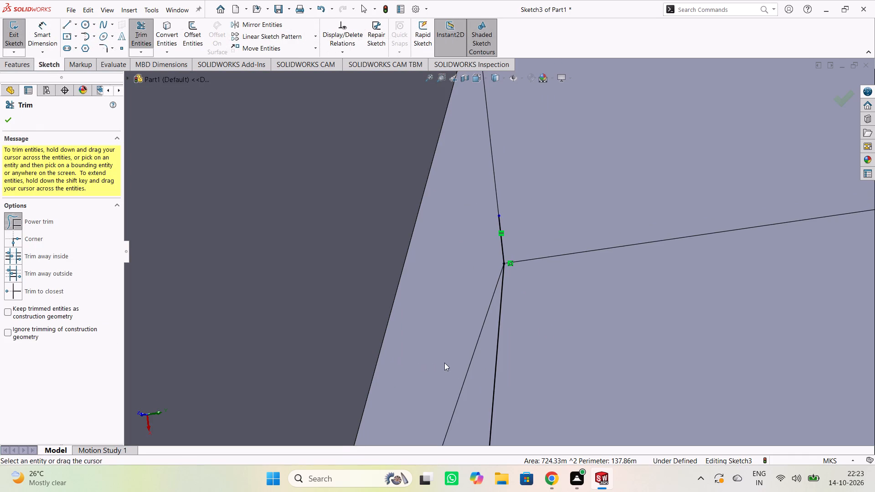
left_click_drag(449, 363, 468, 393)
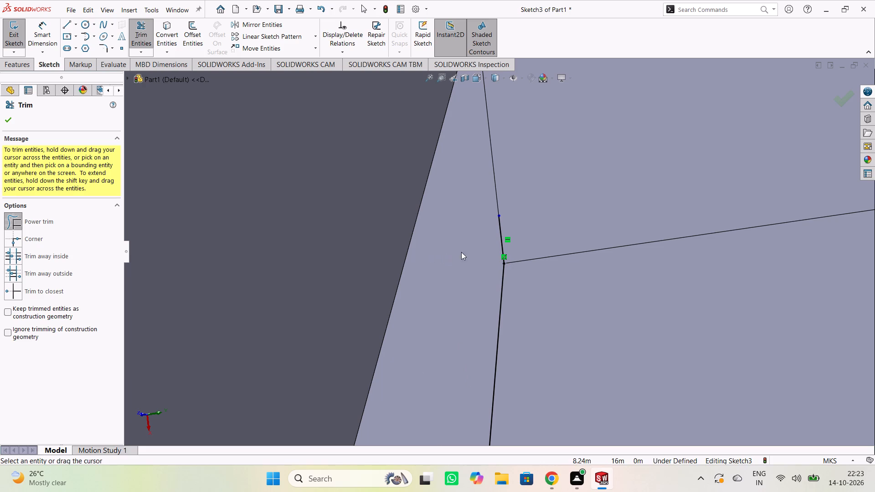
scroll(458, 179, "up", 1)
scroll(457, 162, "down", 3)
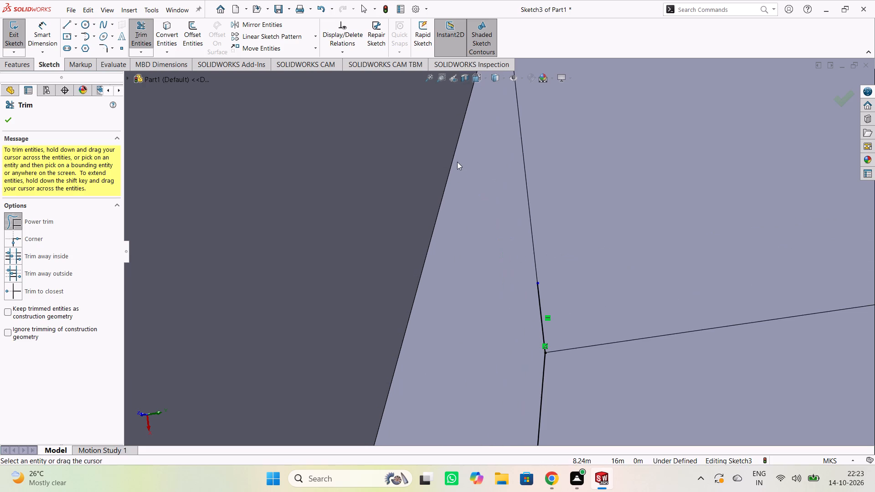
scroll(458, 155, "down", 3)
scroll(458, 155, "up", 7)
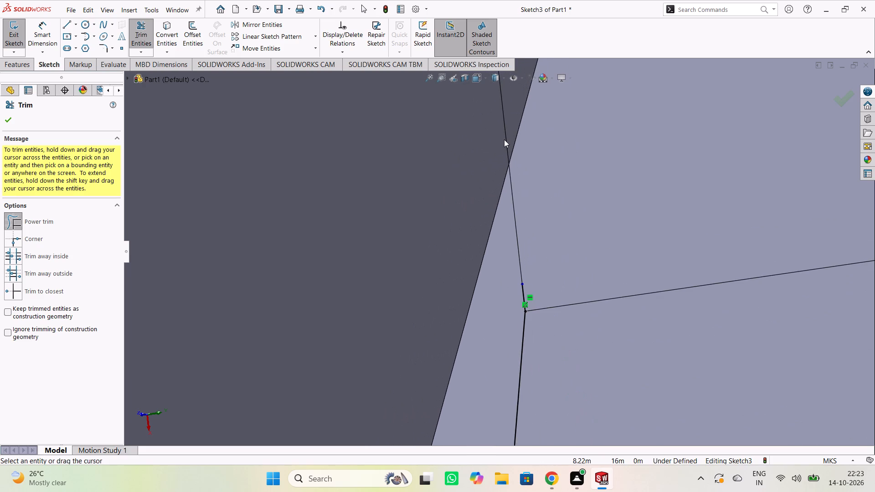
Undo the trim of the 18 m radius arc that closes the arm sketch at the ring.
scroll(504, 139, "up", 6)
scroll(511, 180, "down", 2)
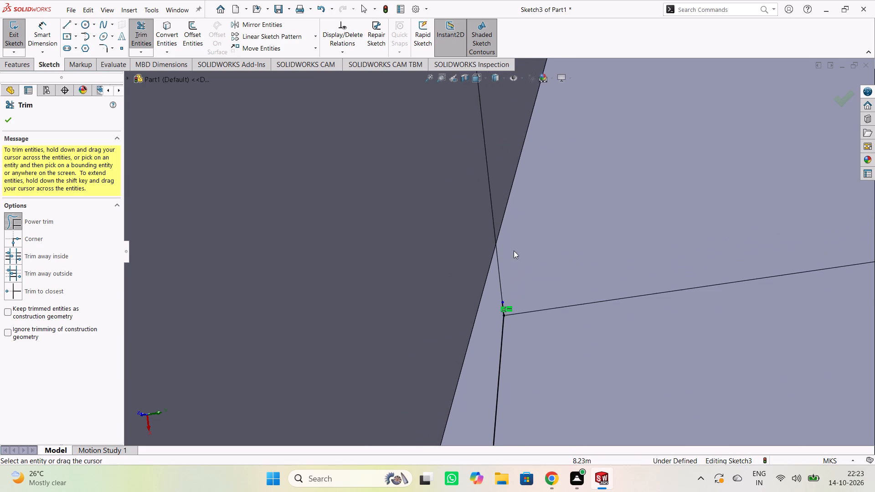
scroll(510, 261, "down", 3)
scroll(493, 325, "down", 3)
left_click_drag(520, 238, 472, 272)
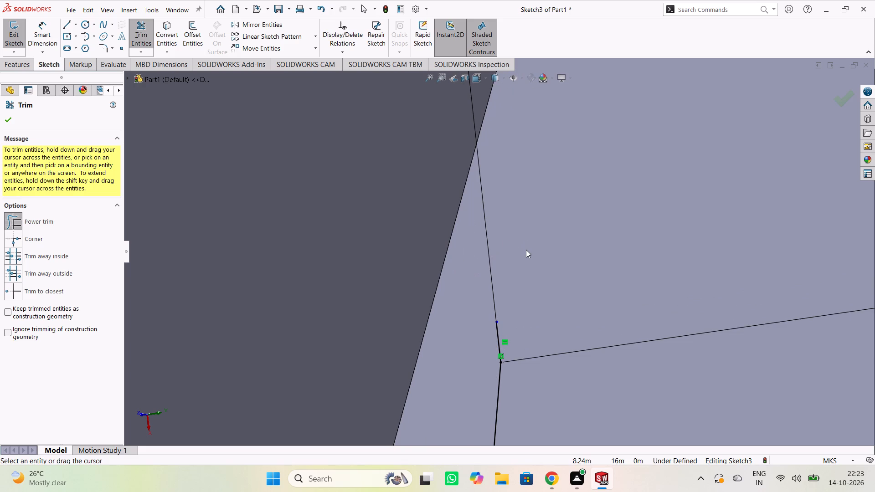
key("ctrl+z")
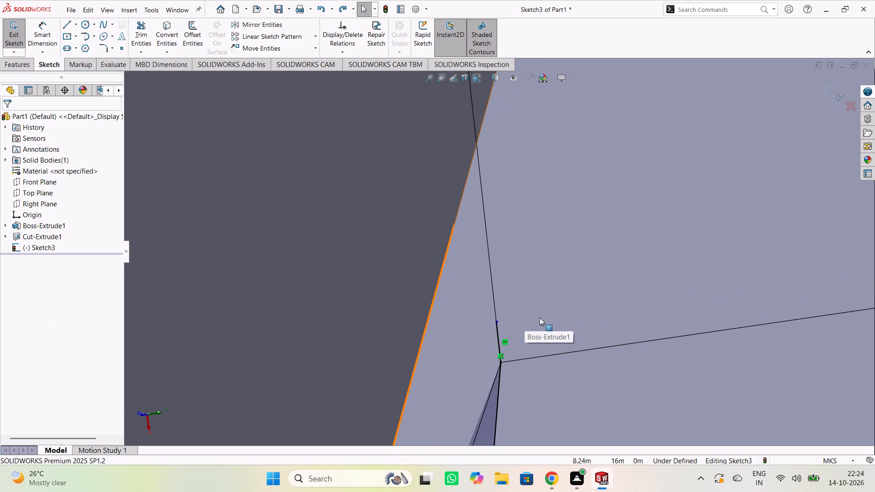
Trim away the short leftover line that sticks out past the corner where the arm's connecting line meets the ring-side arc.
left_click_drag(540, 318, 477, 348)
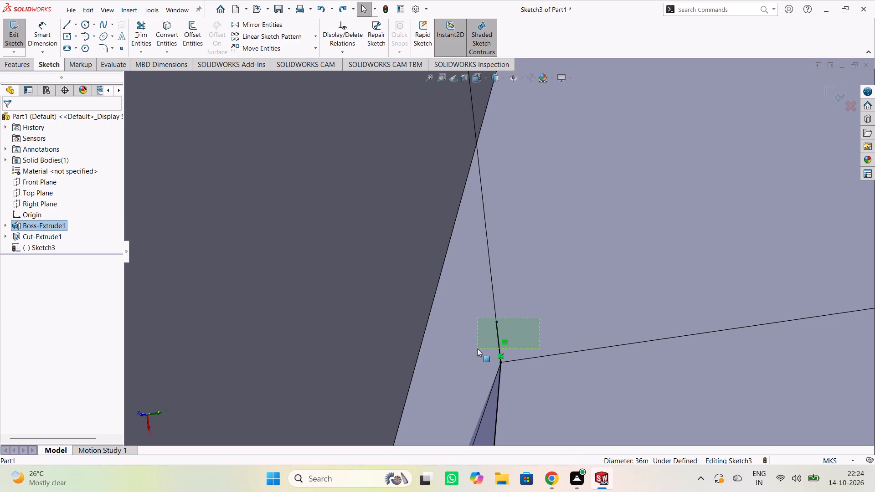
left_click_drag(477, 348, 479, 338)
left_click(536, 309)
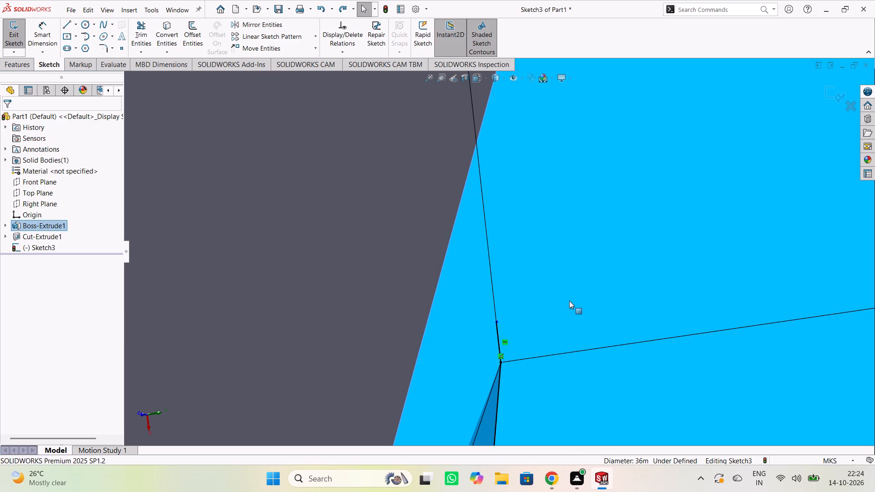
key("Escape")
left_click(145, 36)
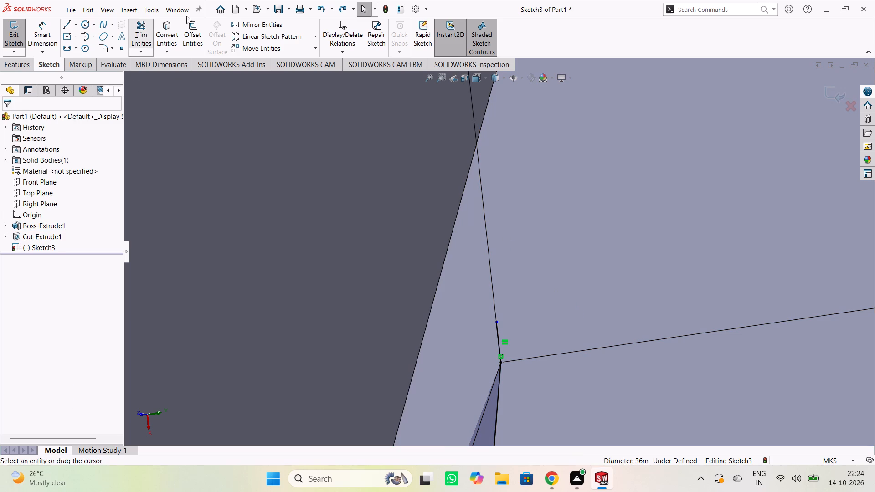
left_click_drag(544, 318, 480, 340)
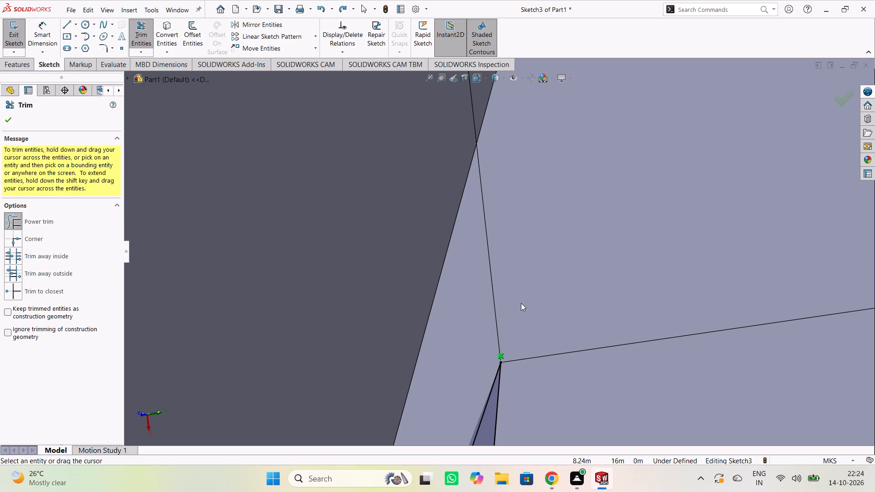
key("Escape")
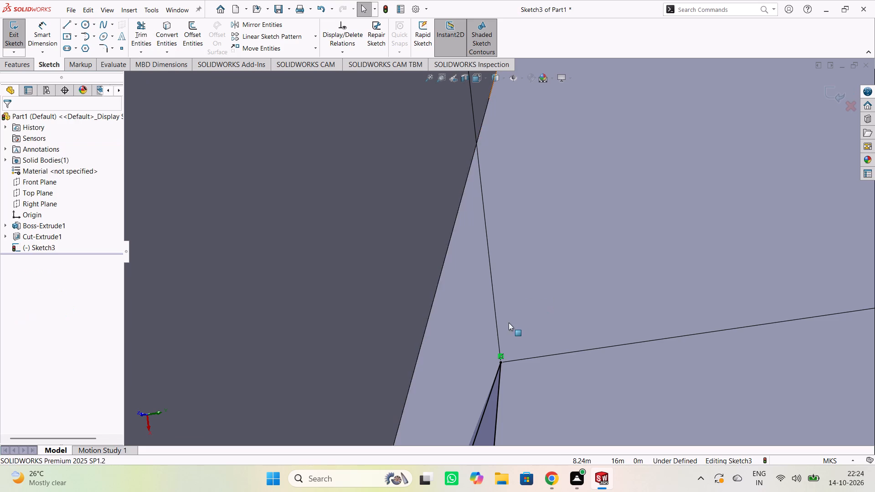
Extrude the arm sketch as a blind boss in the reversed direction, with a depth of 6 uin and merged with the ring.
scroll(562, 265, "down", 4)
scroll(542, 300, "up", 8)
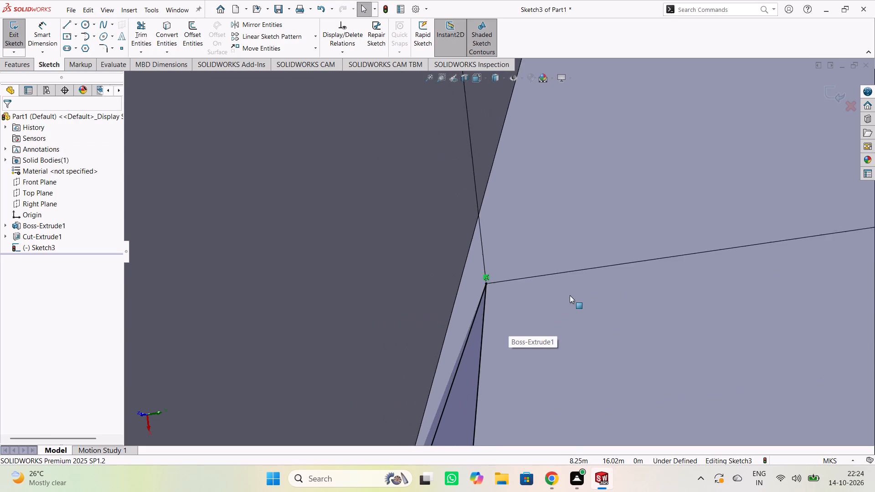
scroll(570, 295, "up", 18)
scroll(574, 308, "up", 4)
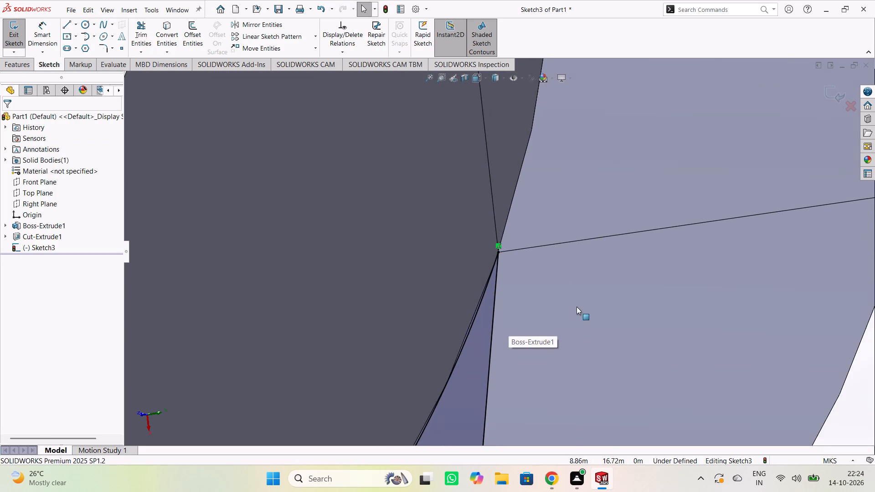
scroll(402, 341, "up", 7)
scroll(433, 313, "up", 5)
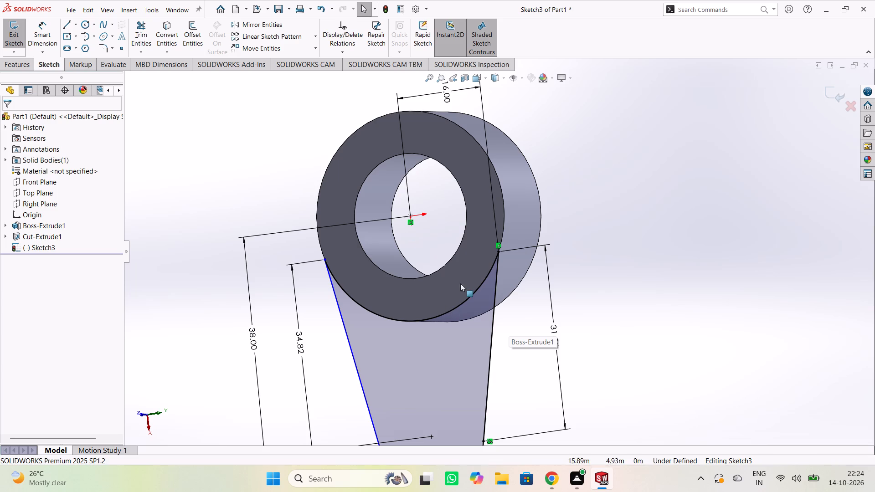
left_click(15, 65)
left_click(20, 35)
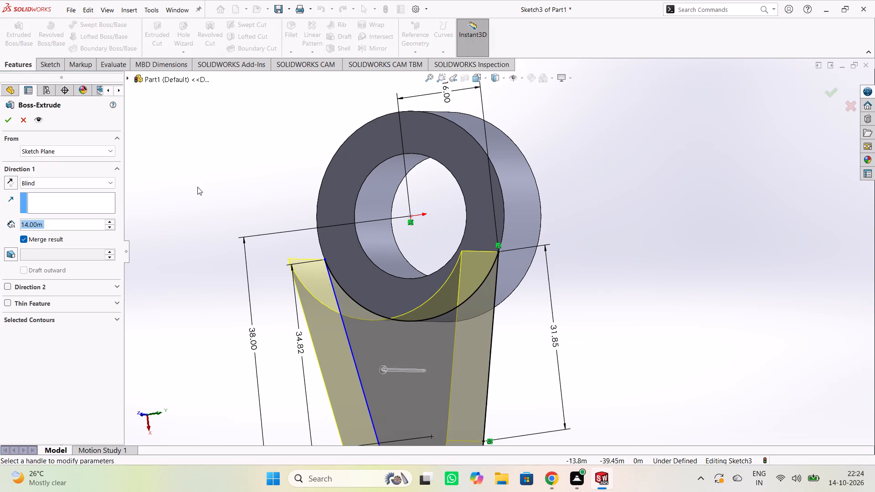
middle_click_drag(633, 250, 622, 271)
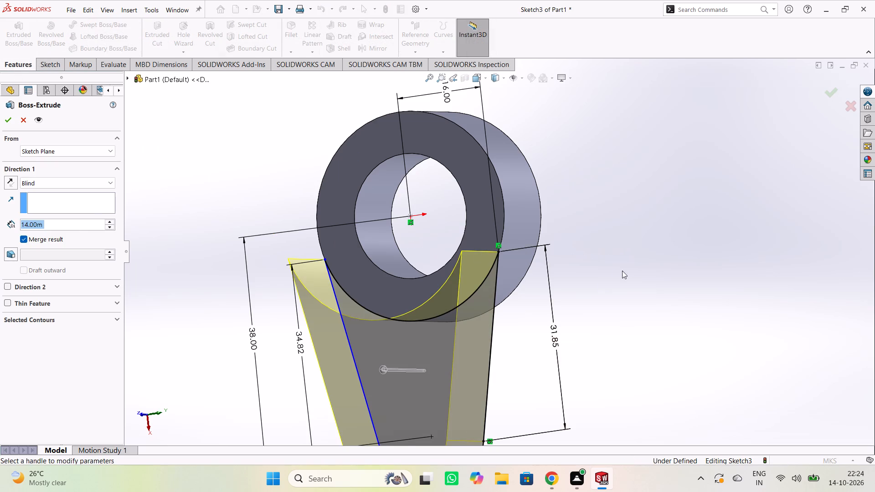
middle_click_drag(622, 271, 496, 160)
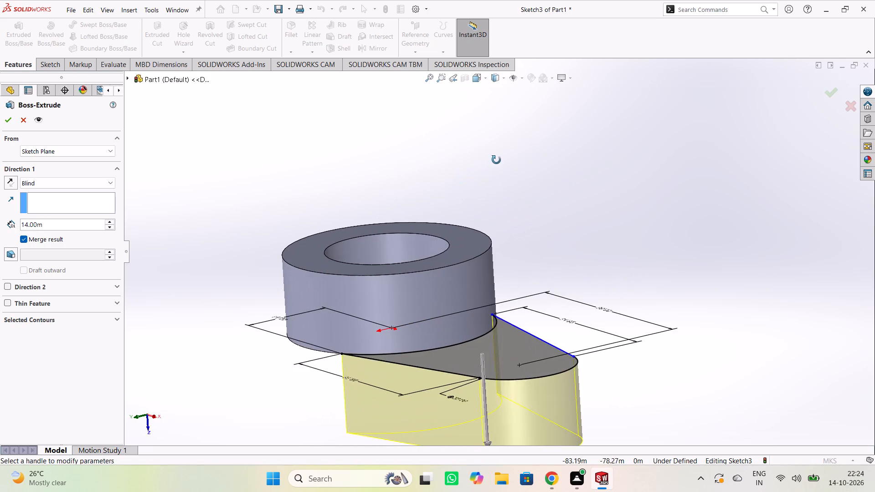
middle_click_drag(496, 160, 510, 154)
left_click(7, 179)
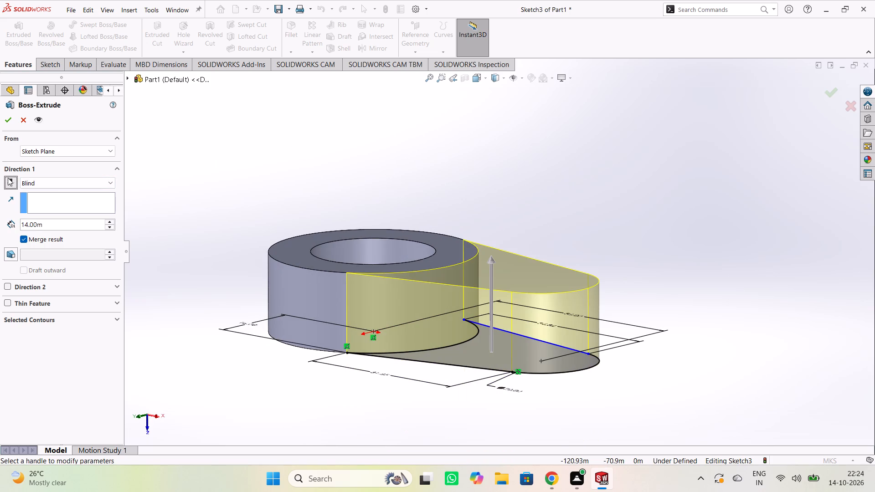
double_click(51, 226)
key("6")
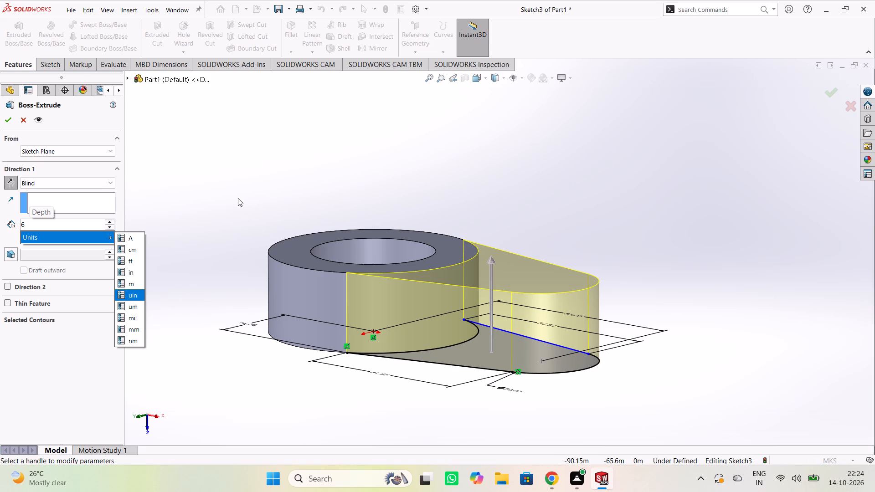
key("Return")
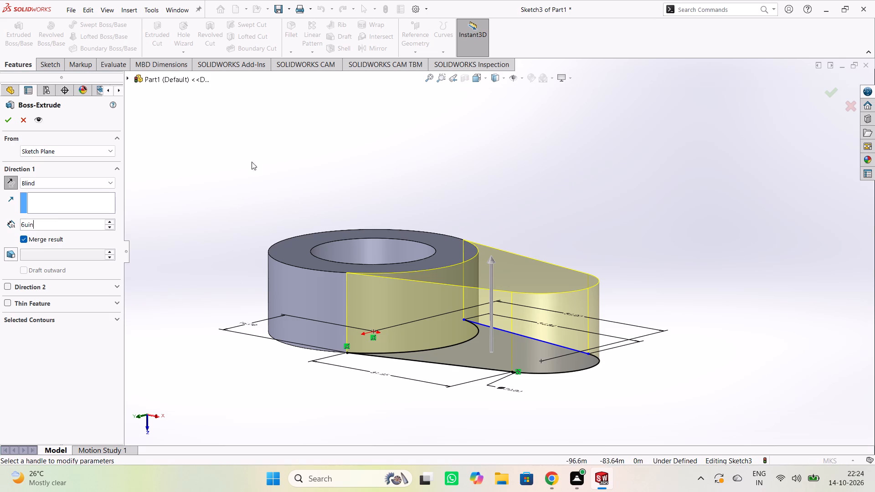
left_click(4, 117)
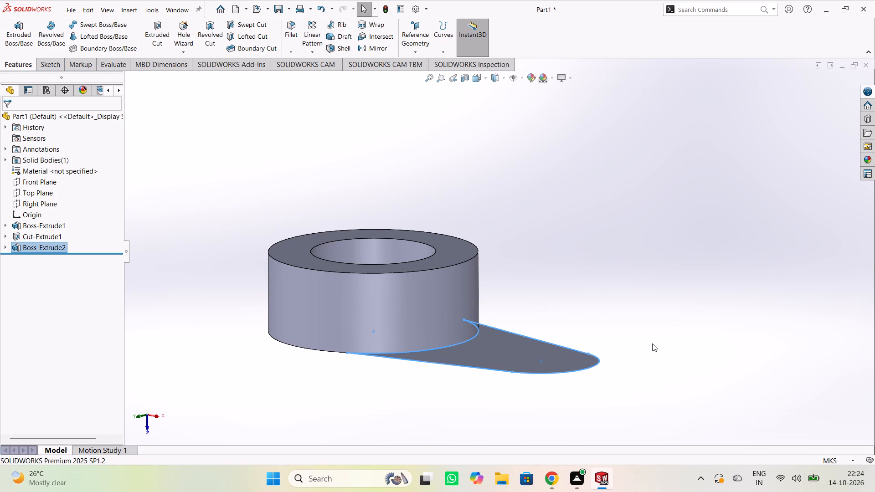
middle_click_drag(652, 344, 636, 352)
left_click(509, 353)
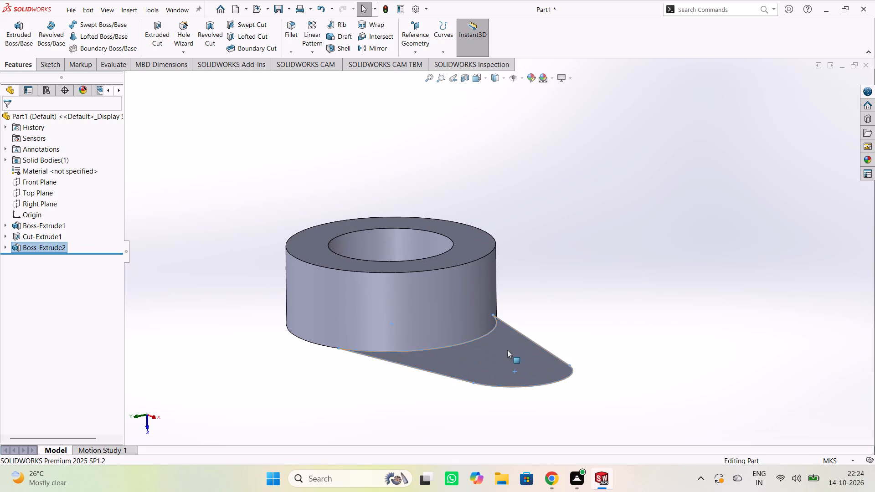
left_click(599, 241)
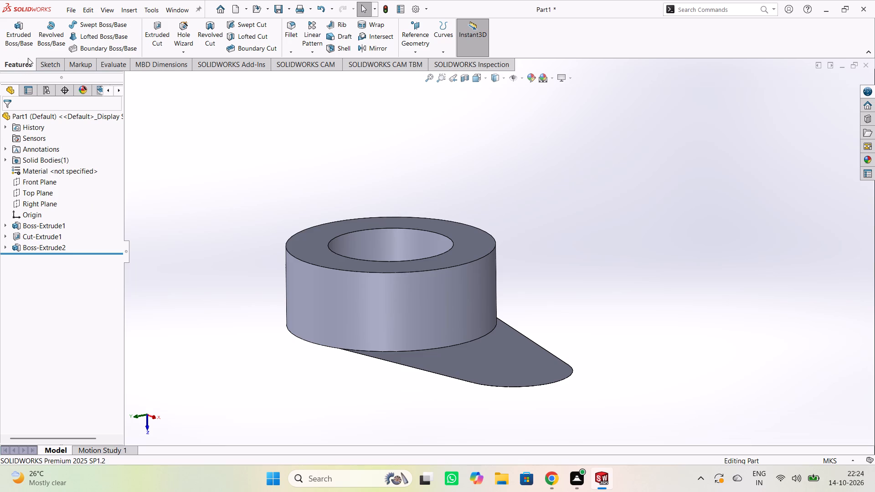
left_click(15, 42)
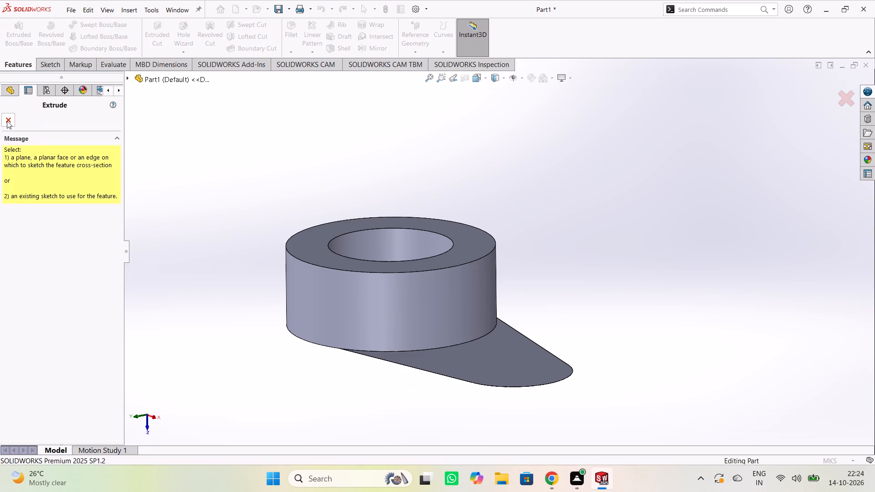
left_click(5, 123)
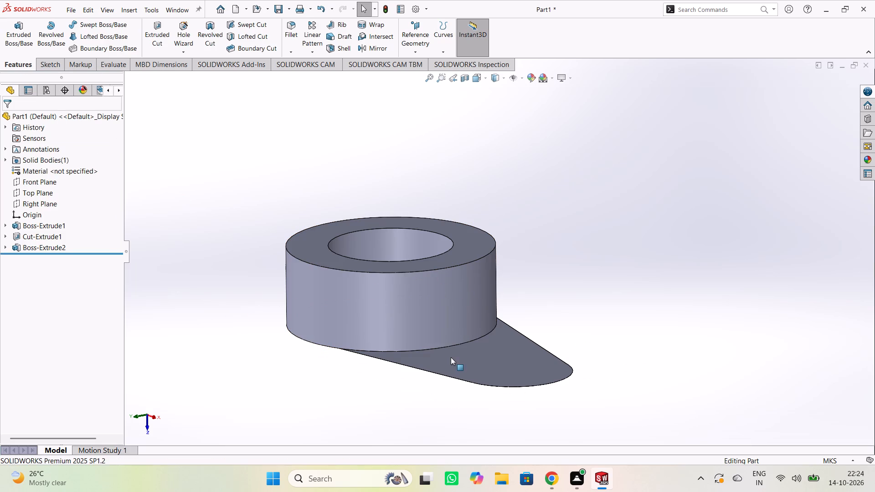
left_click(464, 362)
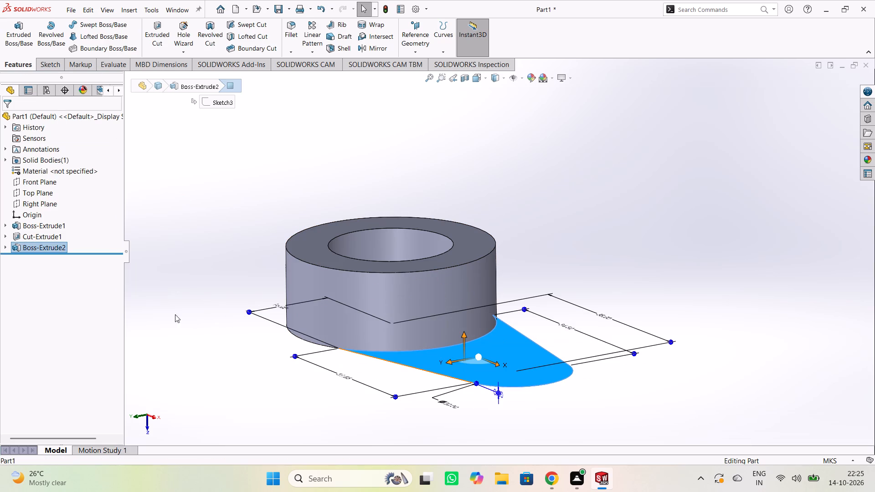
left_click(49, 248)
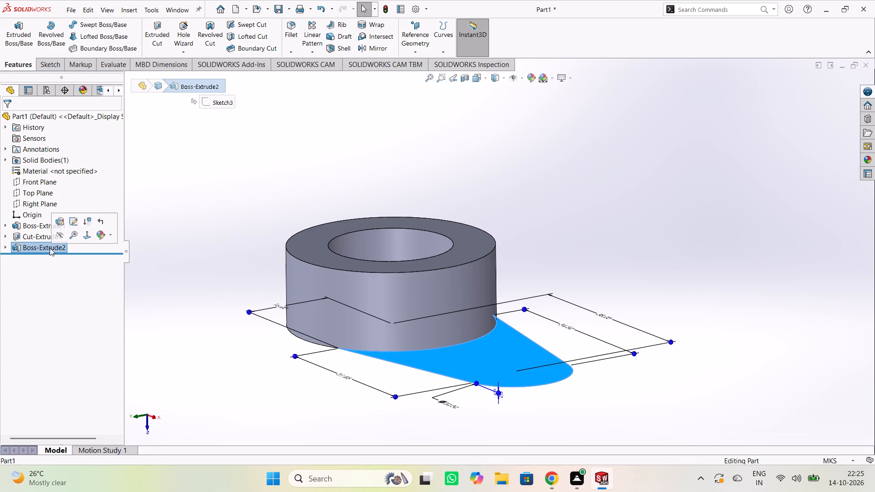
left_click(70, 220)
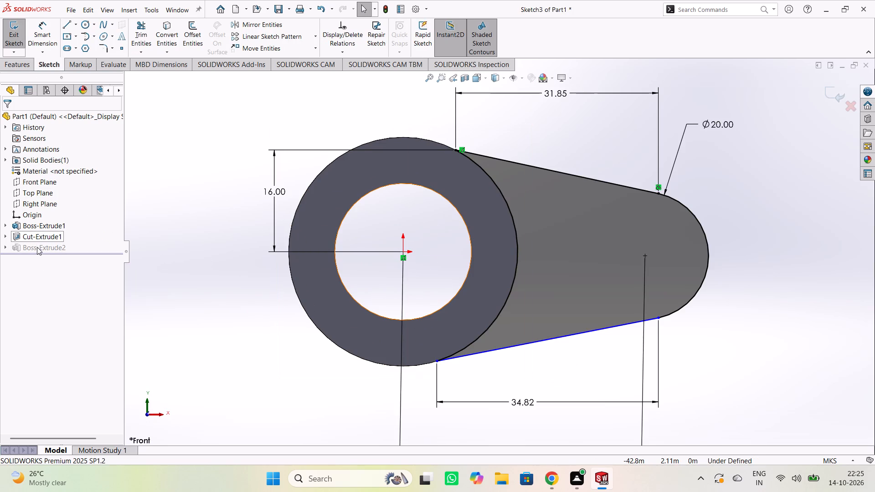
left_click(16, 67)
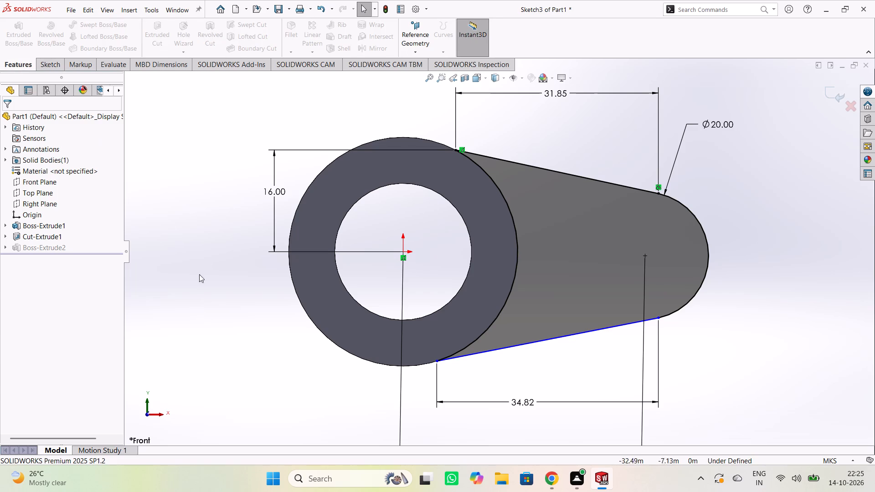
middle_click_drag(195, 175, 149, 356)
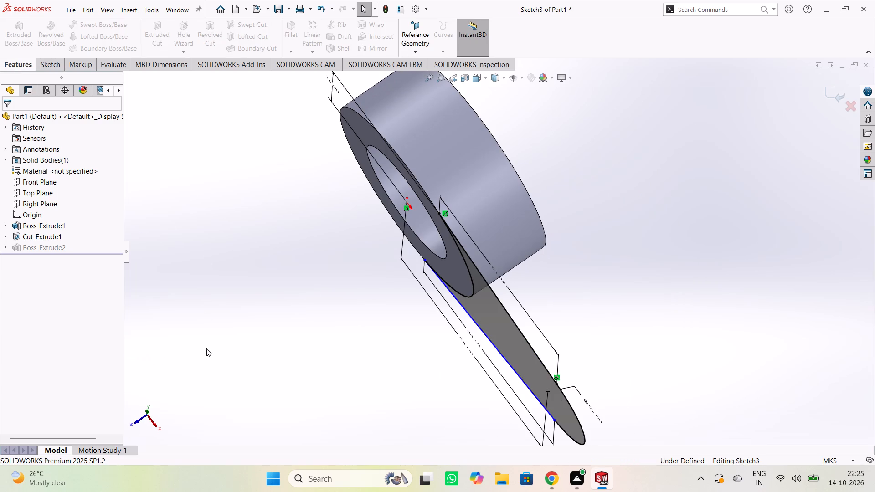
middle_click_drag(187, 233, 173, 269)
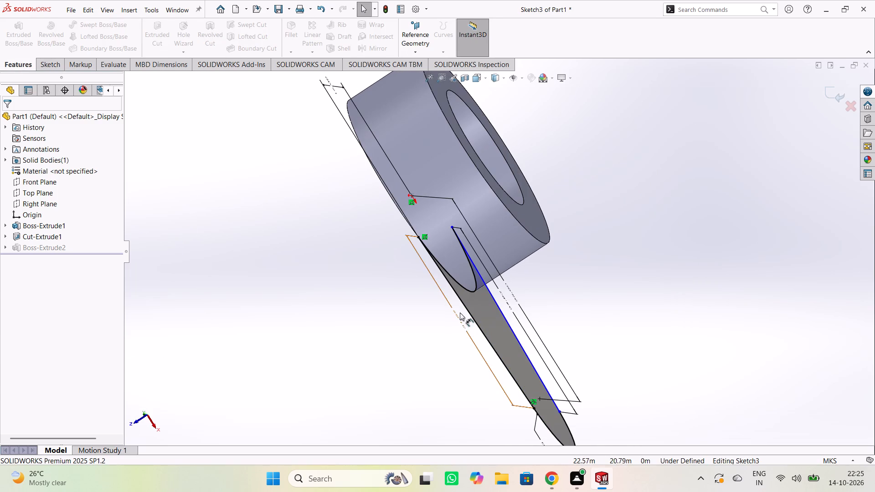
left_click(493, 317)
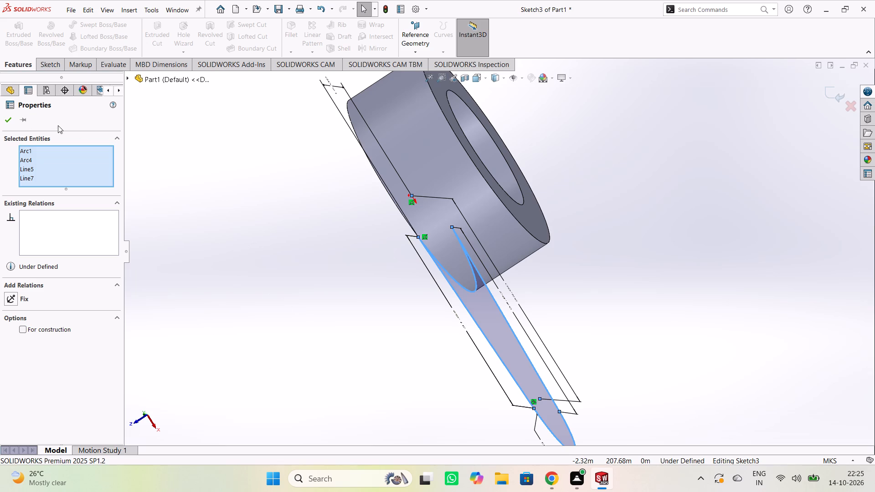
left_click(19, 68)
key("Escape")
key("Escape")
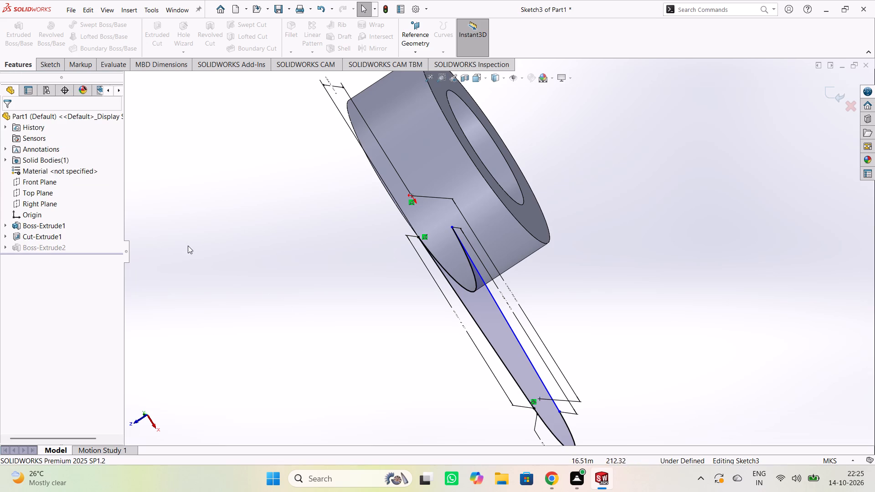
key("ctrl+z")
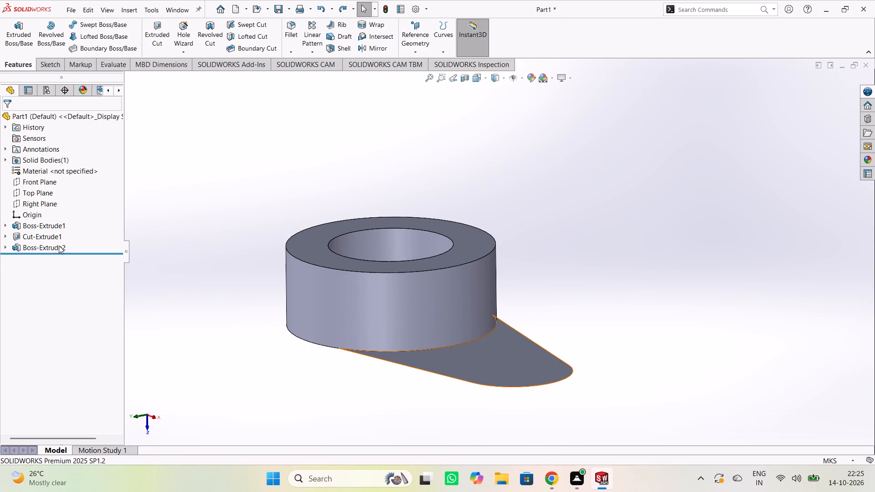
Edit the arm's extrusion and set its blind depth to 6 m.
left_click(59, 246)
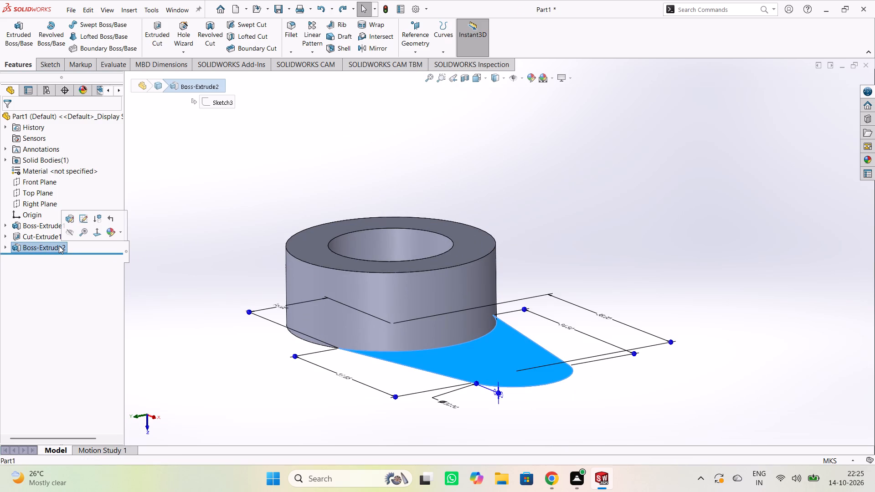
left_click(68, 214)
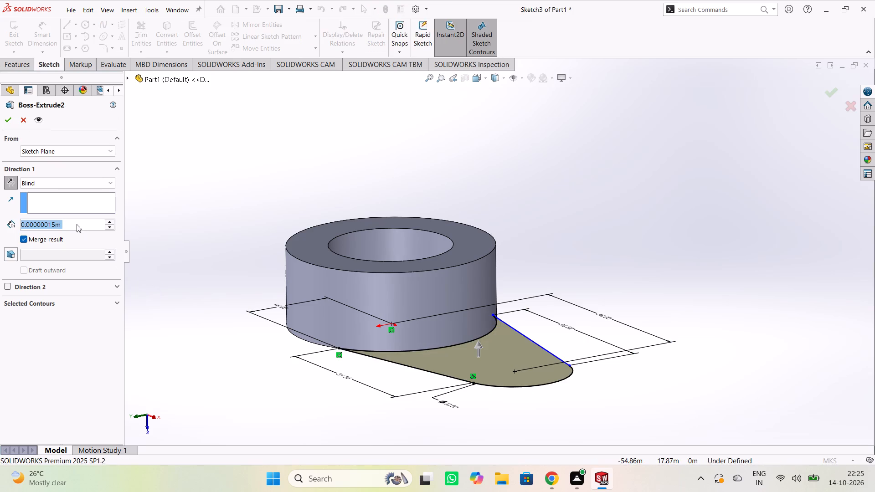
double_click(78, 223)
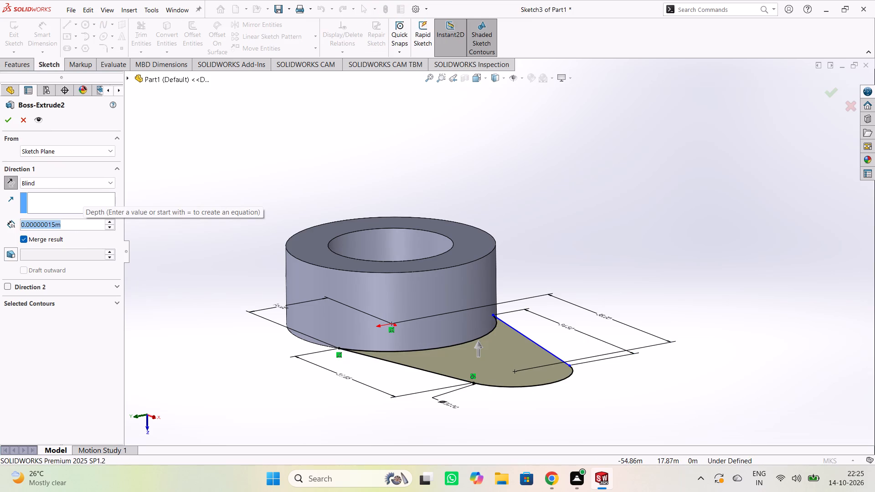
key("6")
key("Return")
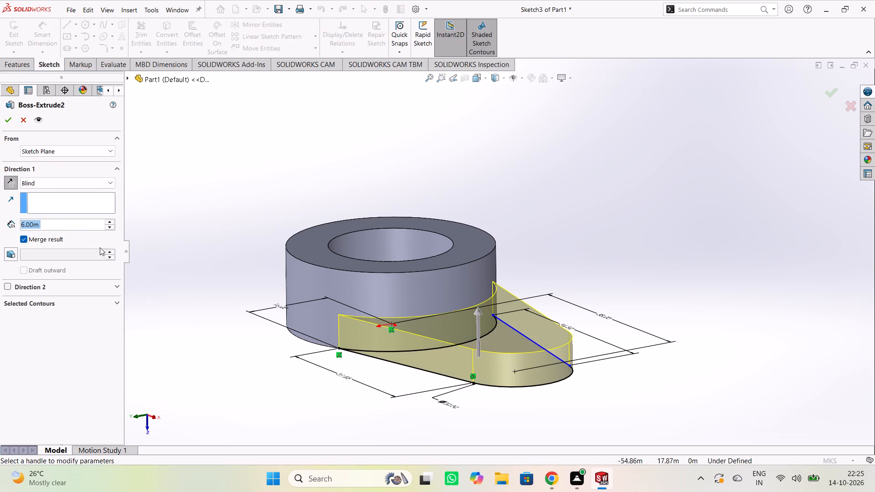
left_click(6, 121)
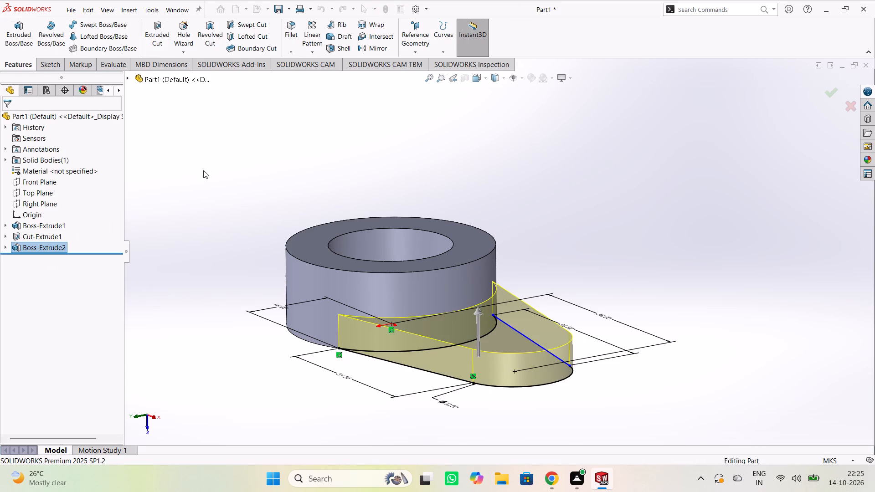
left_click(230, 174)
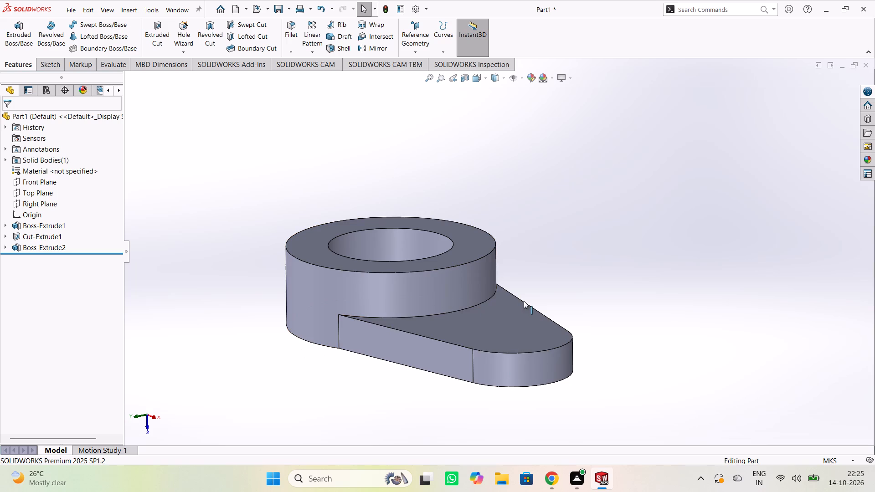
Start a new sketch on the flush flat face shared by the ring and the arm.
middle_click_drag(643, 339, 643, 326)
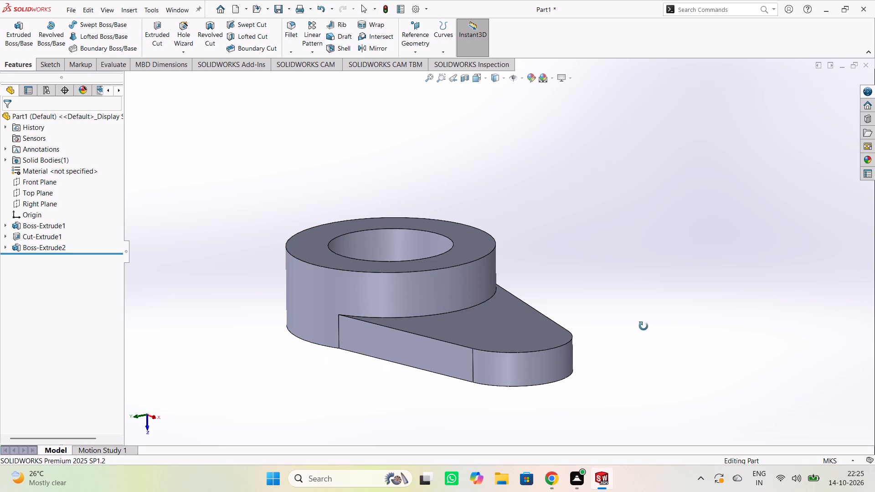
middle_click_drag(643, 326, 671, 188)
left_click(521, 290)
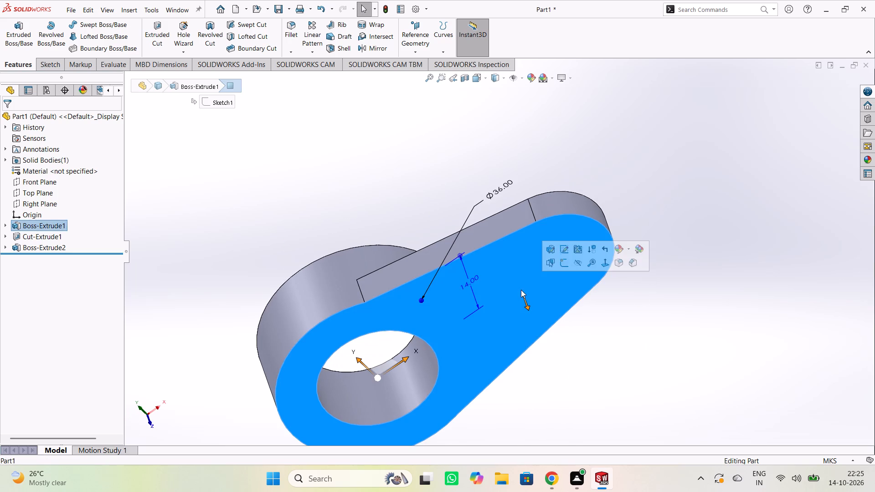
left_click(566, 263)
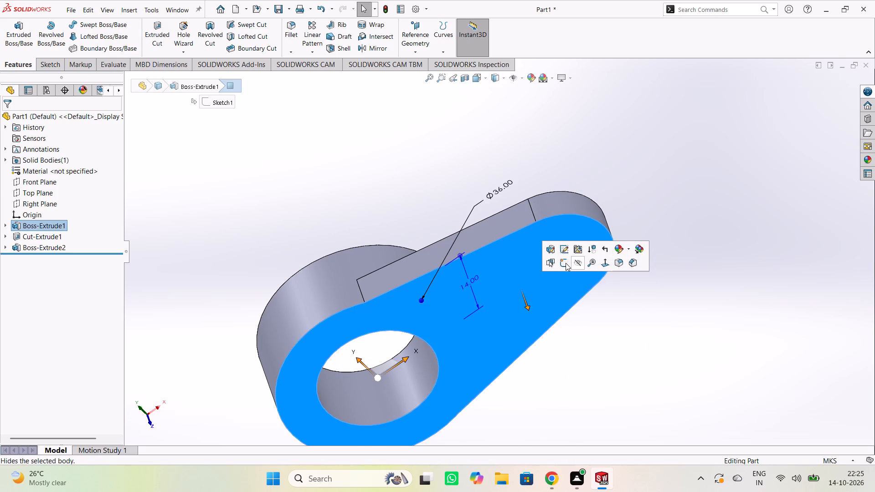
left_click(606, 362)
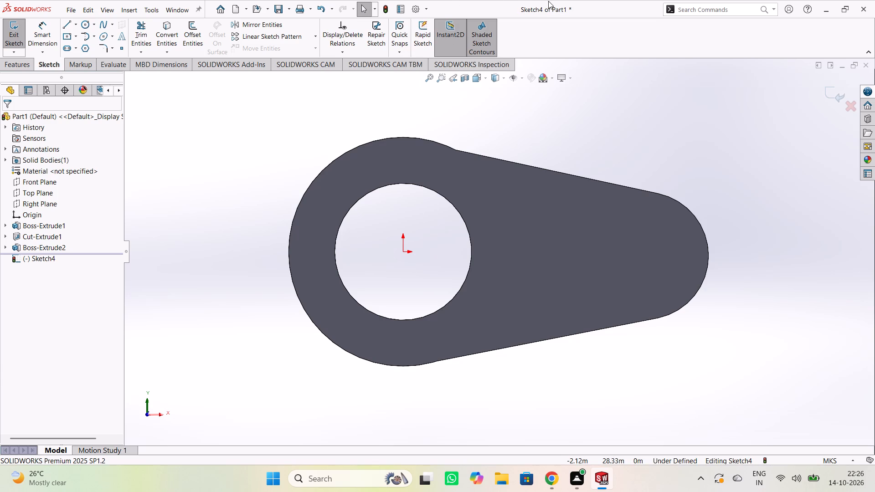
Sketch a circle of about 5.8 m radius centred on the arc centre of the arm's rounded end.
middle_click_drag(636, 104, 597, 165)
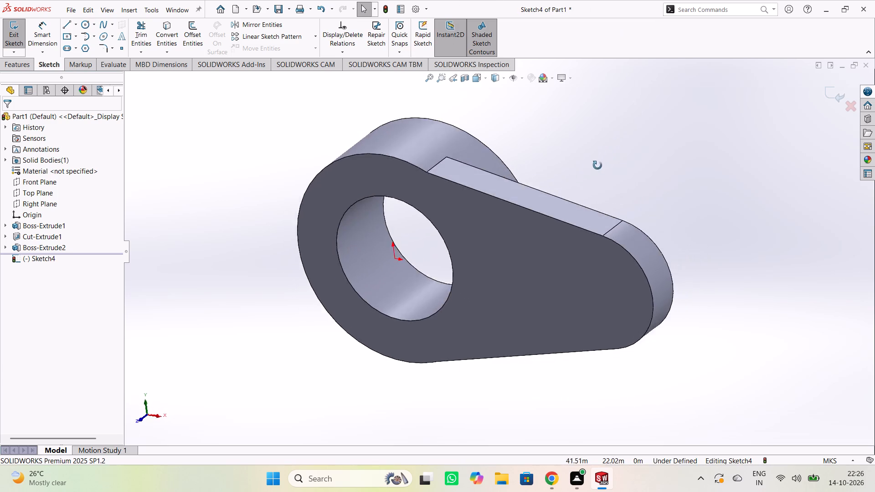
middle_click_drag(597, 165, 450, 166)
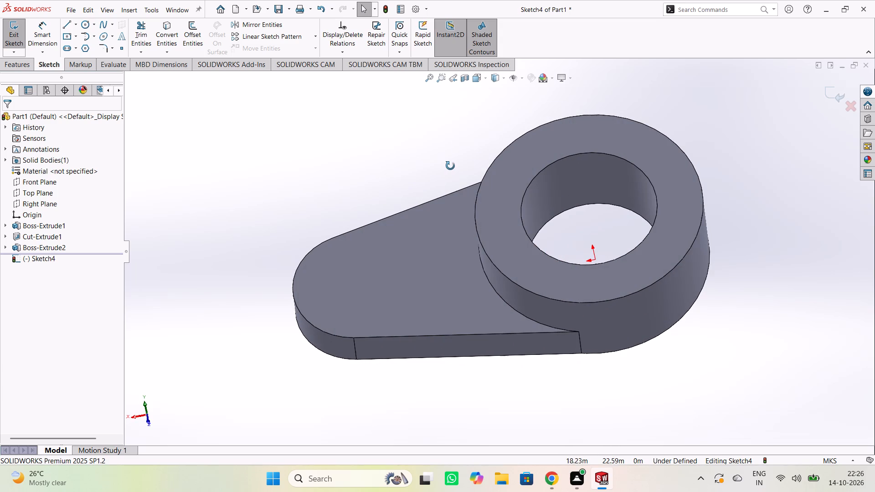
middle_click_drag(450, 166, 465, 160)
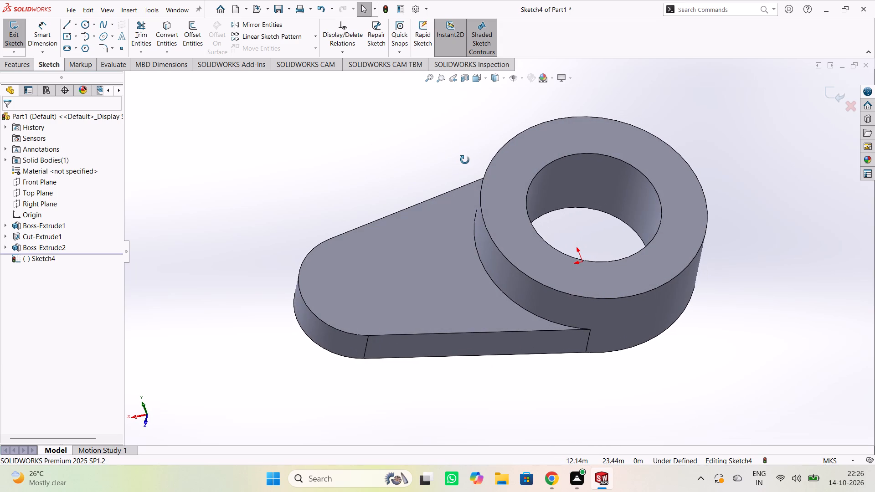
middle_click_drag(465, 160, 466, 153)
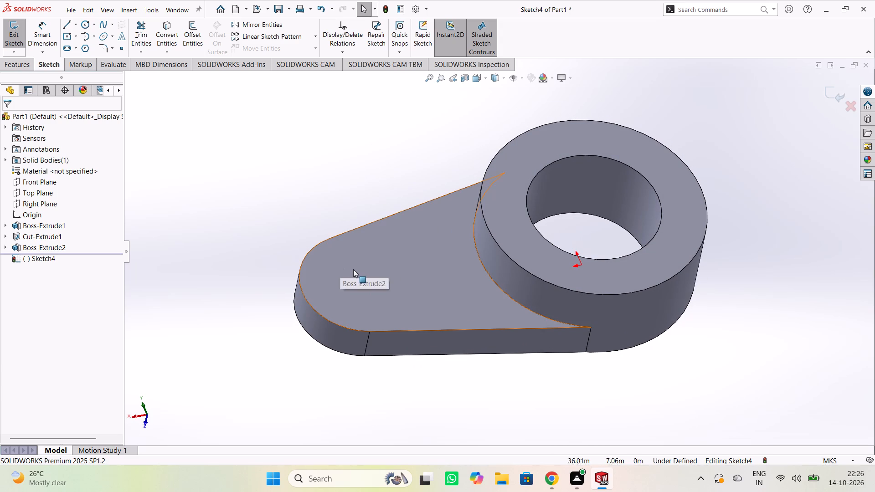
left_click(353, 270)
left_click(353, 143)
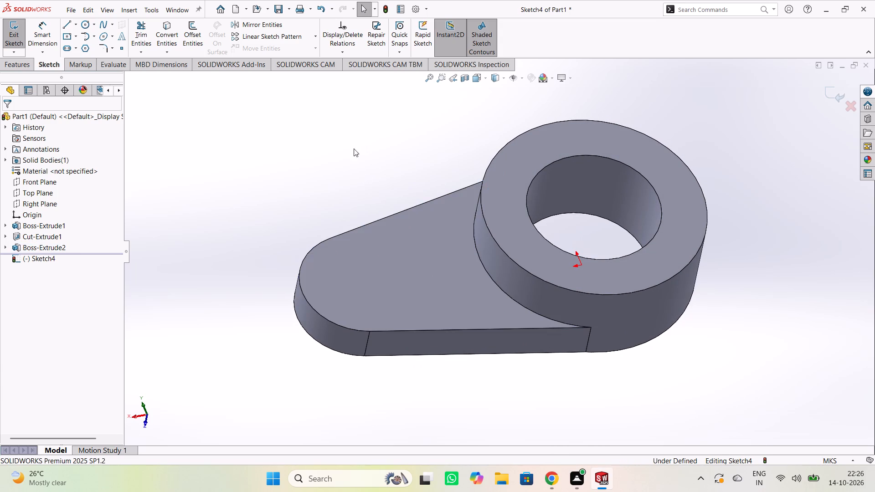
left_click(381, 277)
left_click(379, 272)
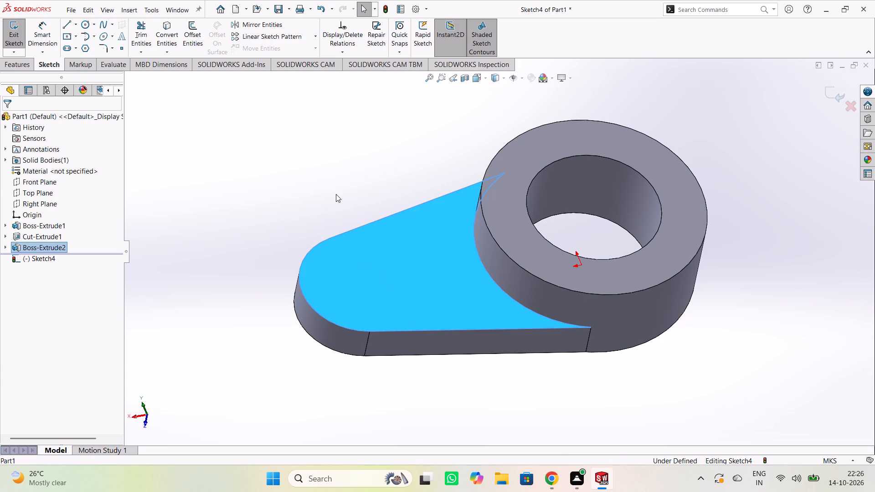
key("ctrl+8")
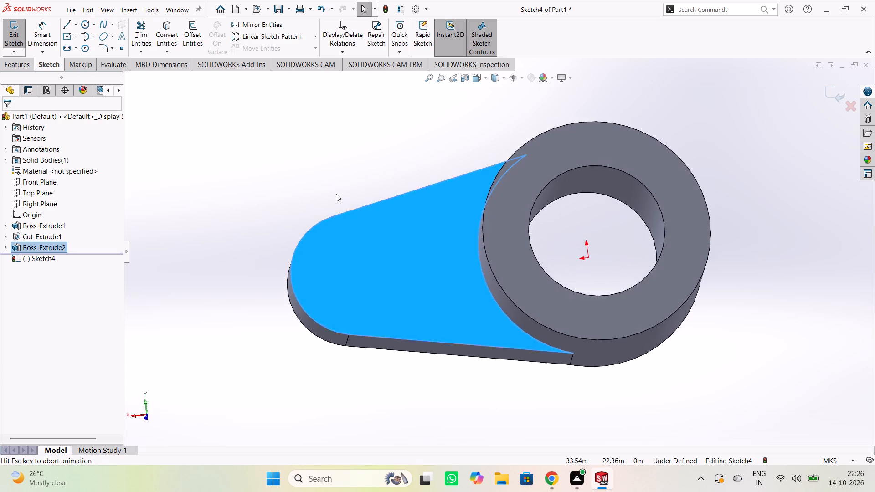
left_click(155, 158)
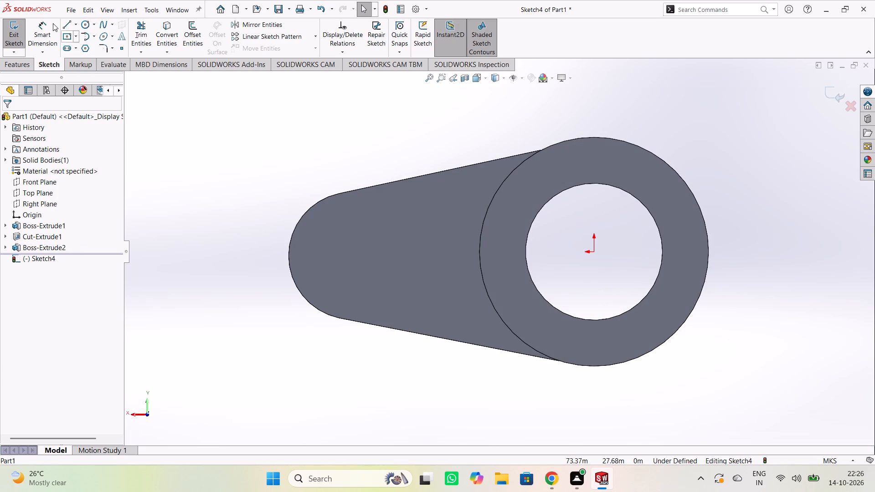
left_click(82, 25)
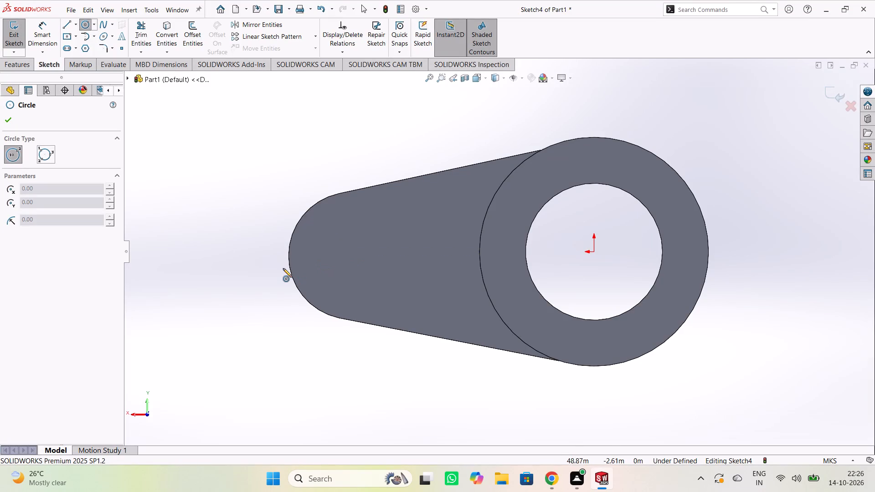
left_click(352, 256)
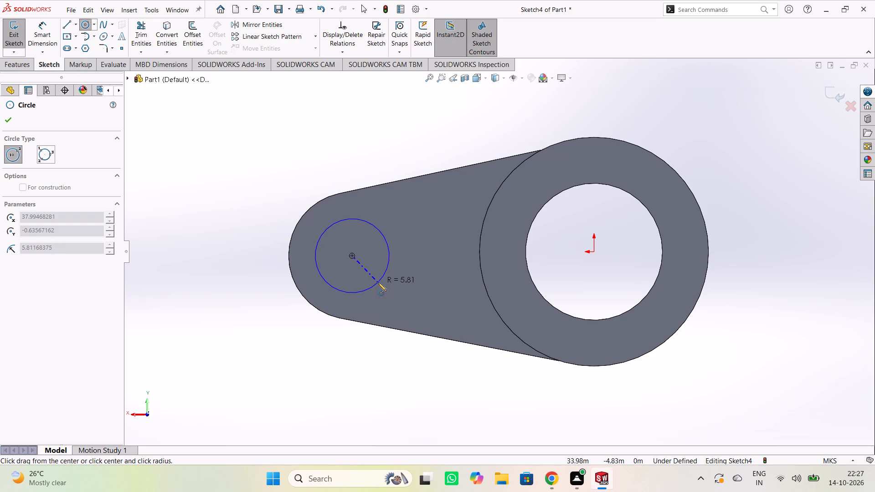
left_click(378, 282)
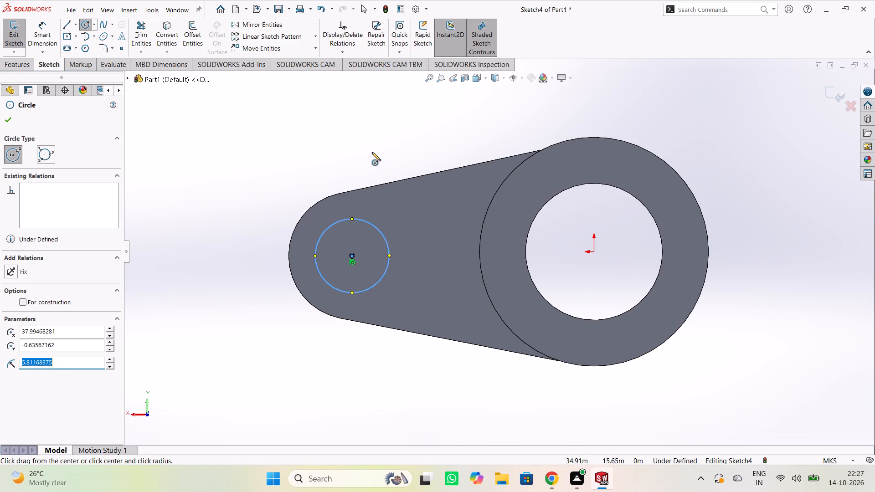
key("Escape")
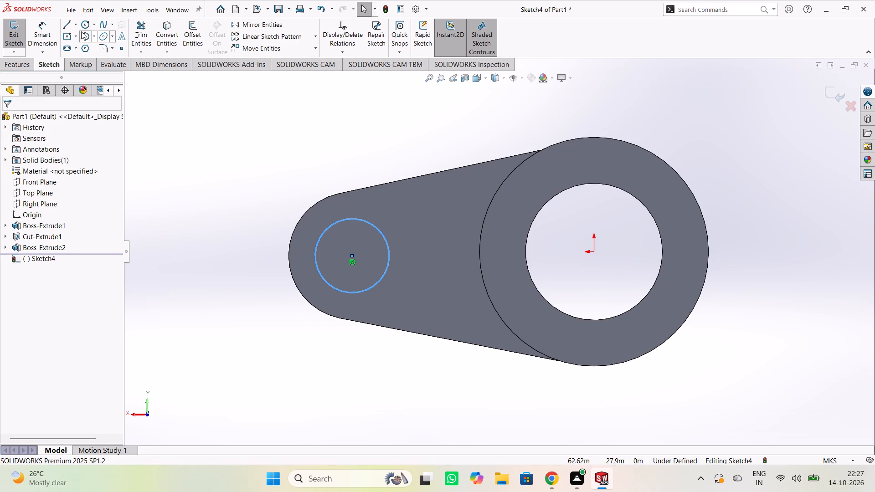
Dimension the circle at the arm's rounded end to a diameter of 20 m.
right_click(164, 97)
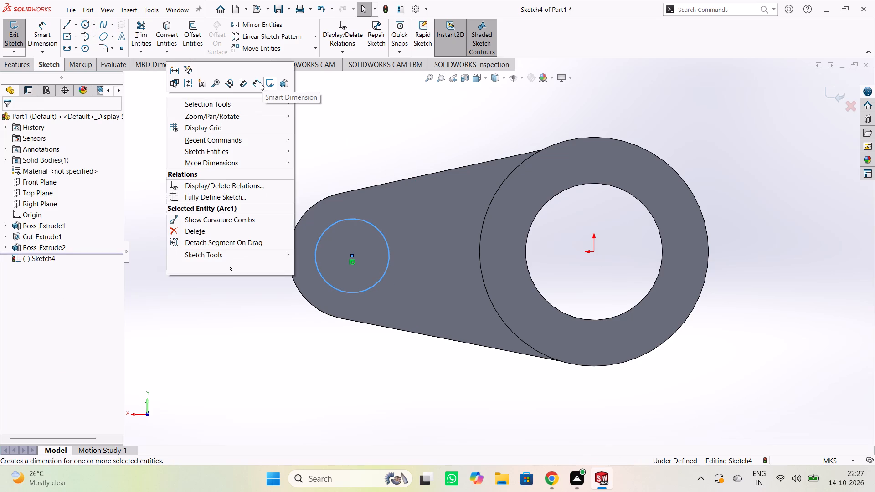
left_click(260, 82)
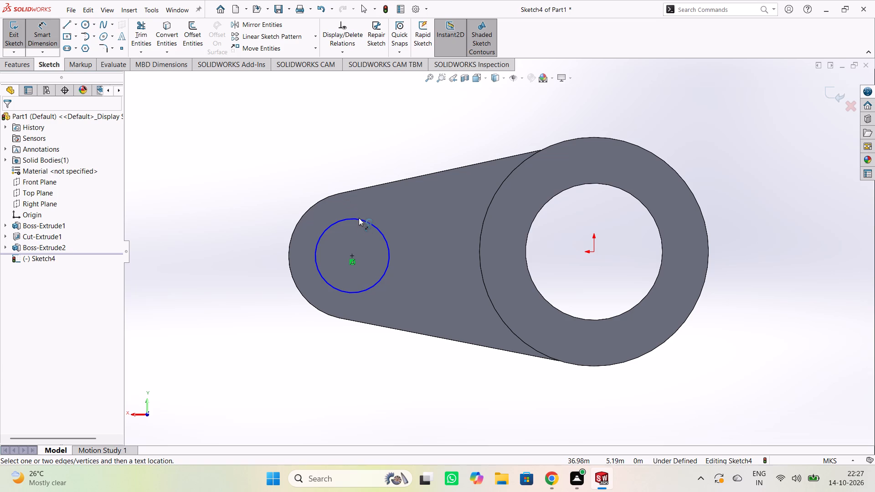
left_click(359, 218)
left_click(282, 162)
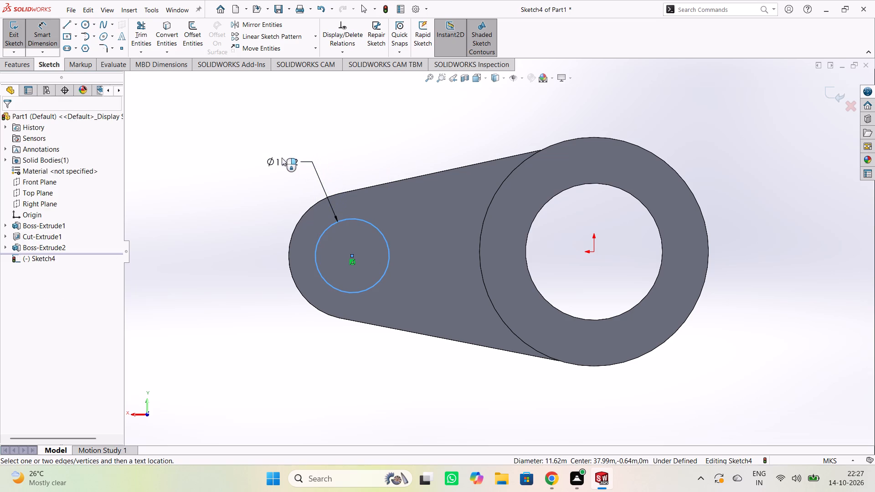
type("20")
key("Return")
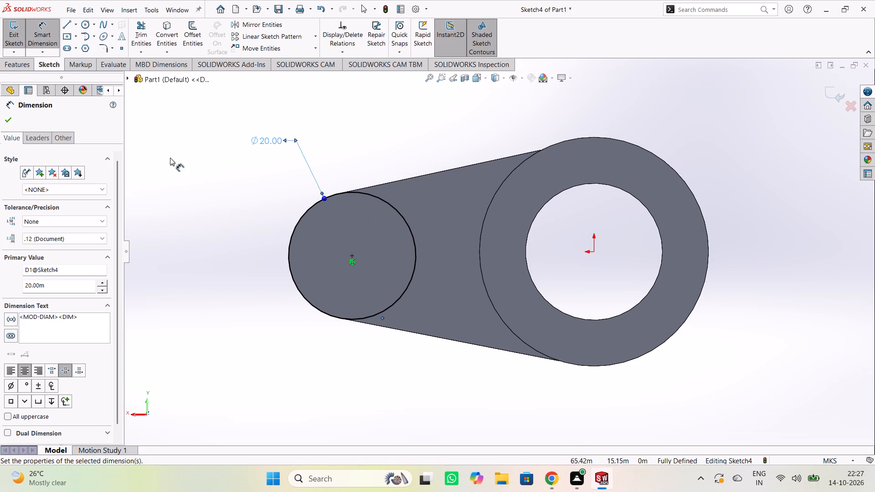
key("Escape")
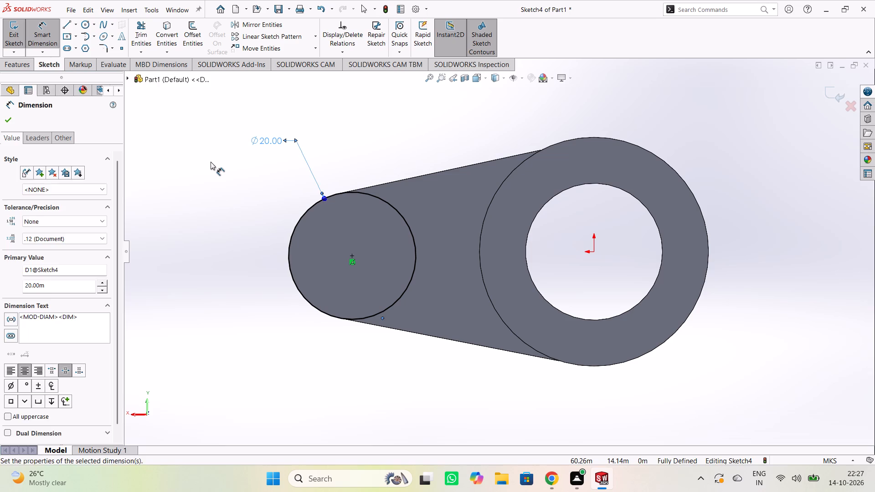
Extrude the 20 m circle as a two-direction boss, with blind depths of 6 m away from the arm and 6 m back through it.
middle_click_drag(209, 184, 280, 237)
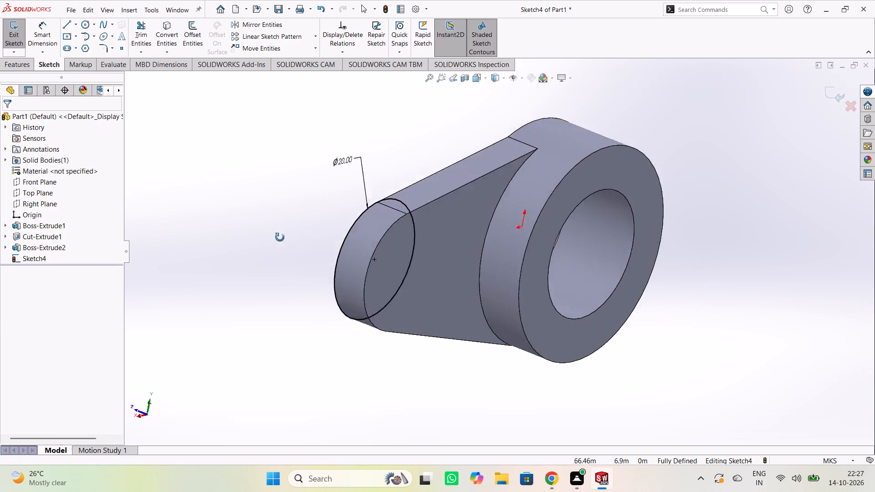
middle_click_drag(280, 237, 384, 142)
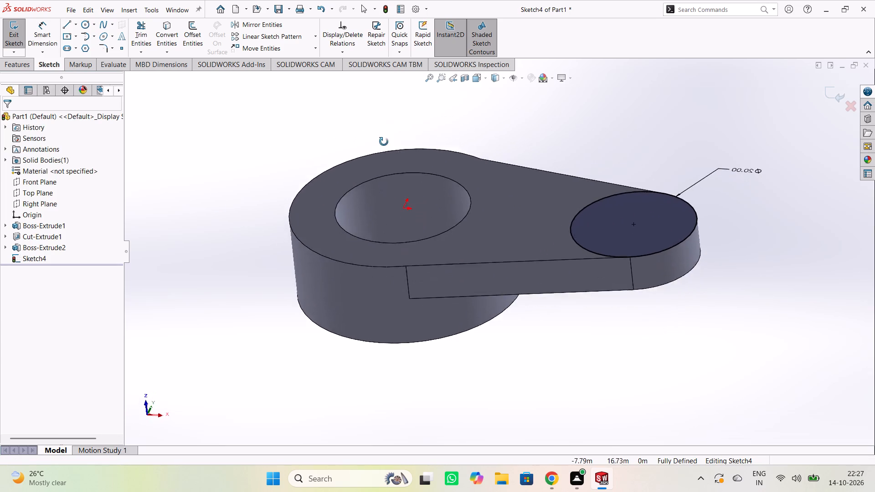
middle_click_drag(384, 142, 370, 168)
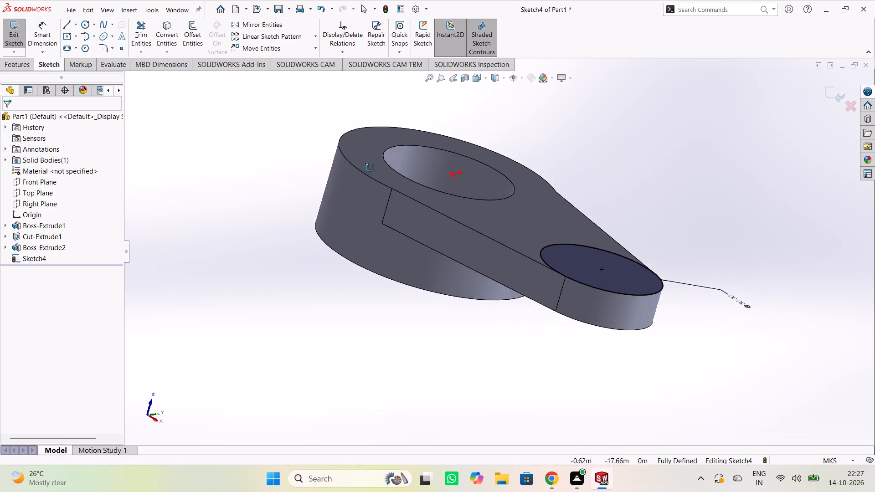
middle_click_drag(370, 168, 221, 153)
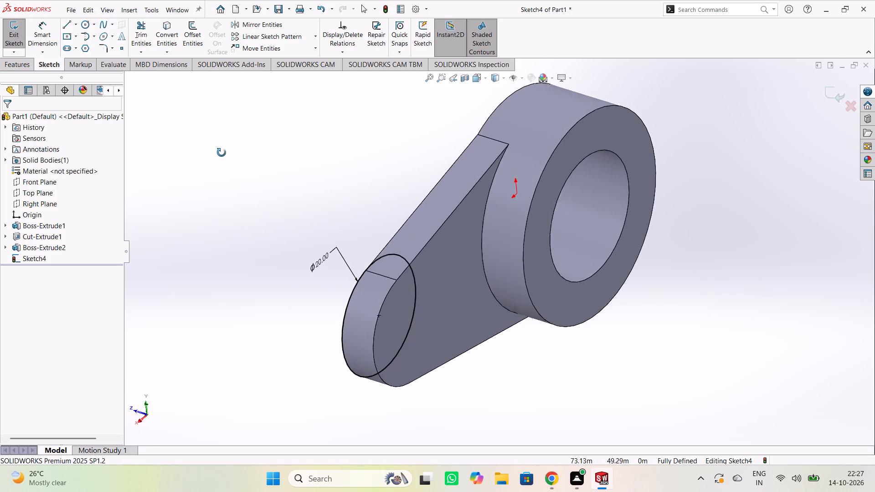
middle_click_drag(221, 153, 219, 145)
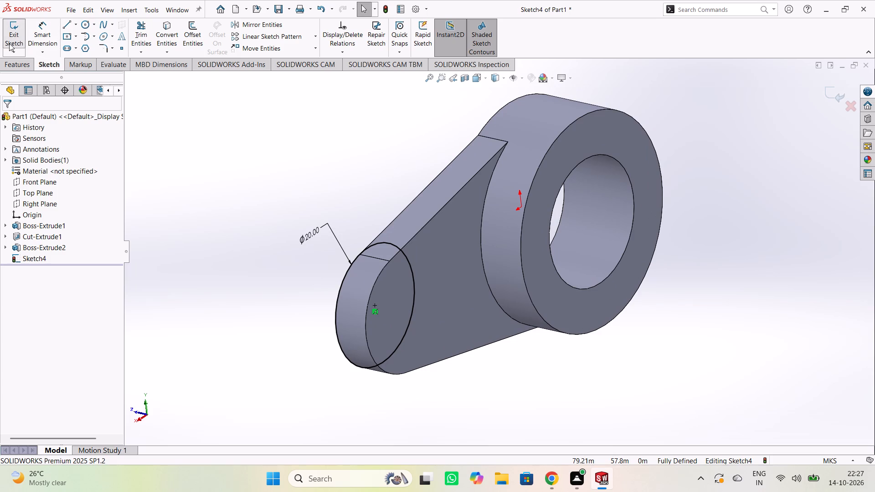
left_click(17, 66)
left_click(11, 38)
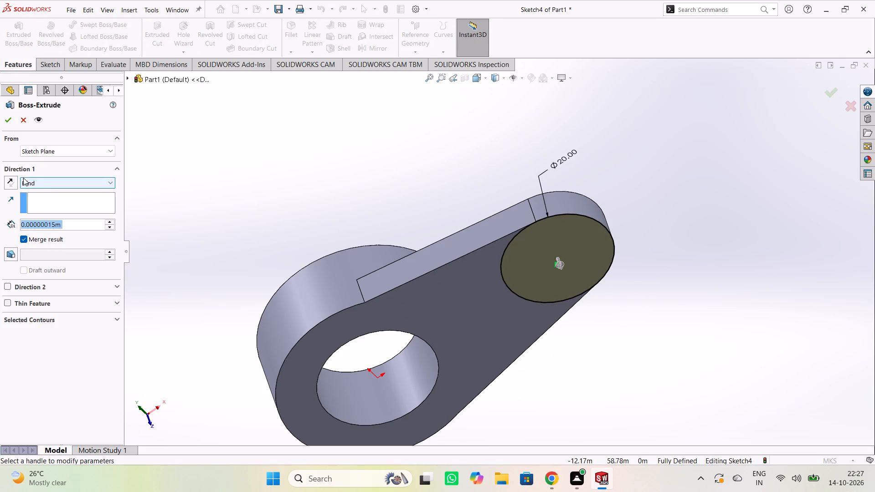
left_click(8, 287)
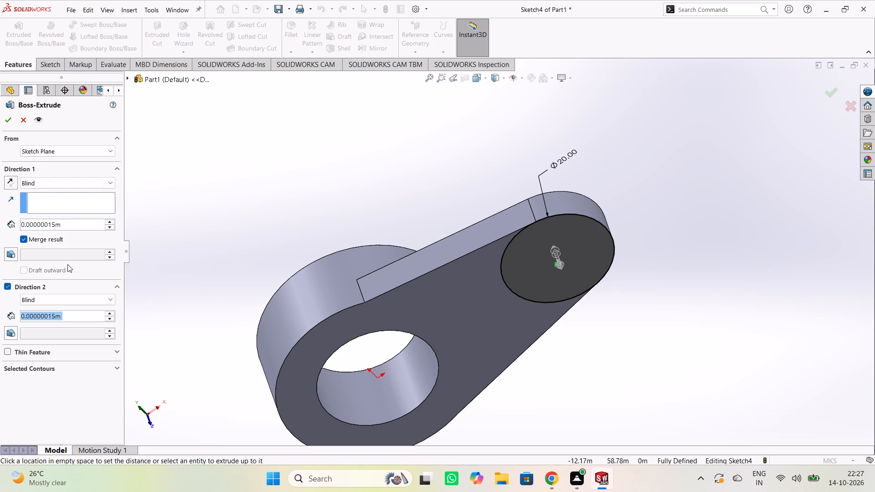
double_click(68, 227)
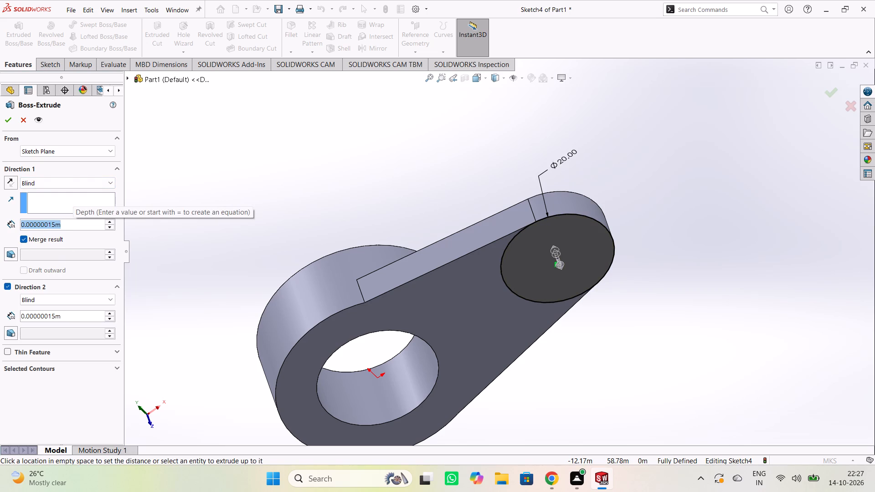
key("6")
key("Return")
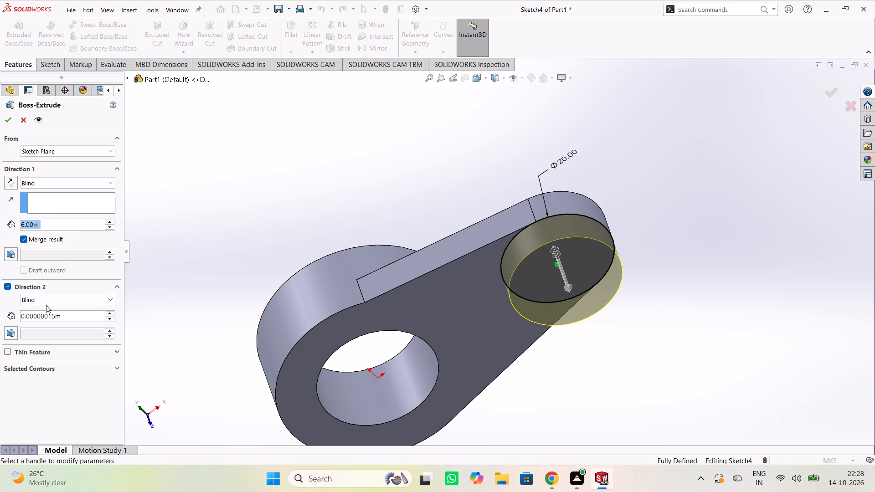
left_click(67, 319)
triple_click(67, 319)
key("6")
key("Return")
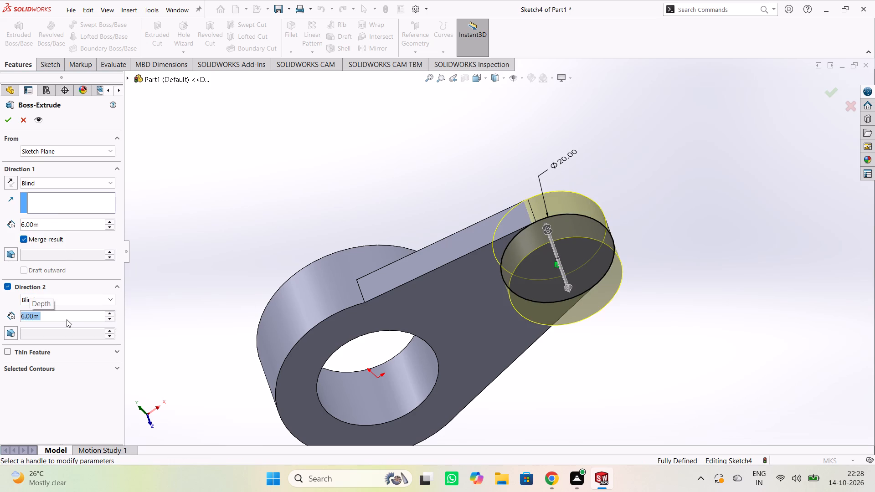
Set the boss extrusion's first-direction depth to 24 m and finish the feature.
double_click(55, 227)
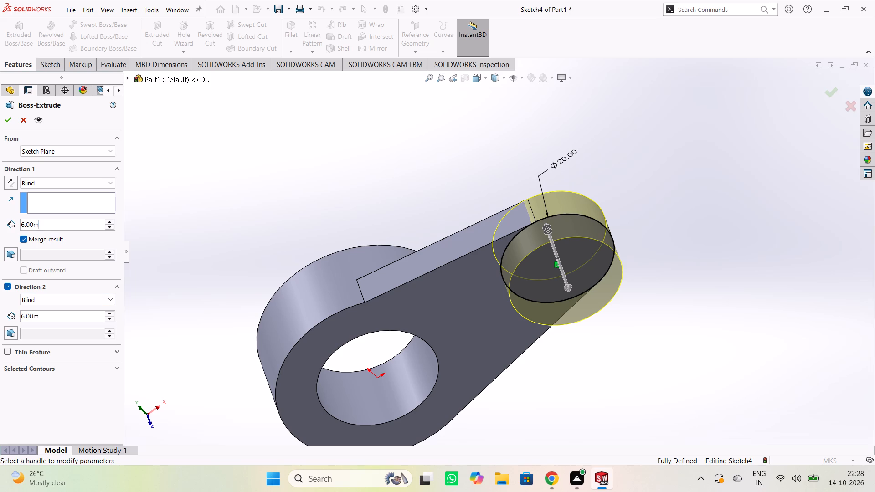
key("2")
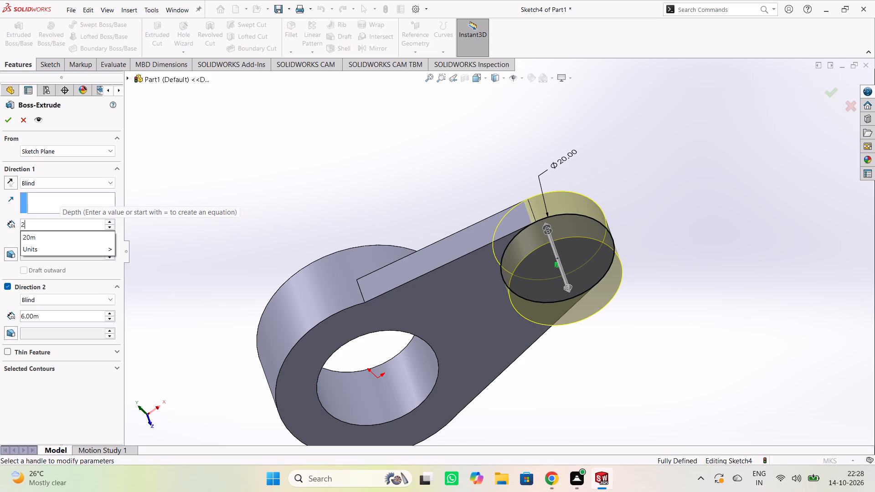
key("4")
key("Return")
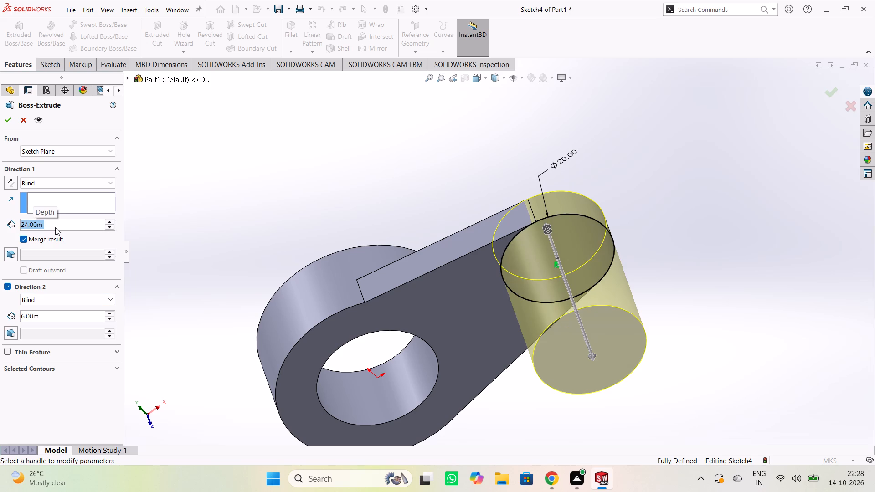
left_click(237, 155)
left_click(268, 180)
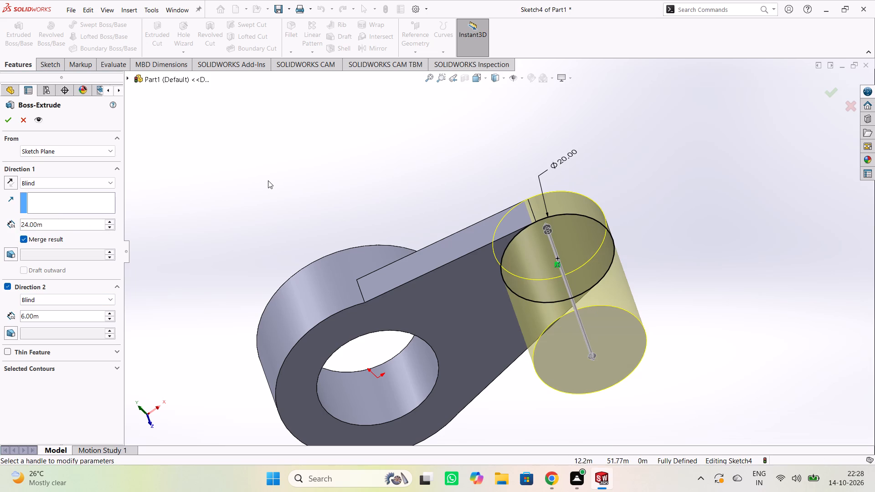
left_click(9, 120)
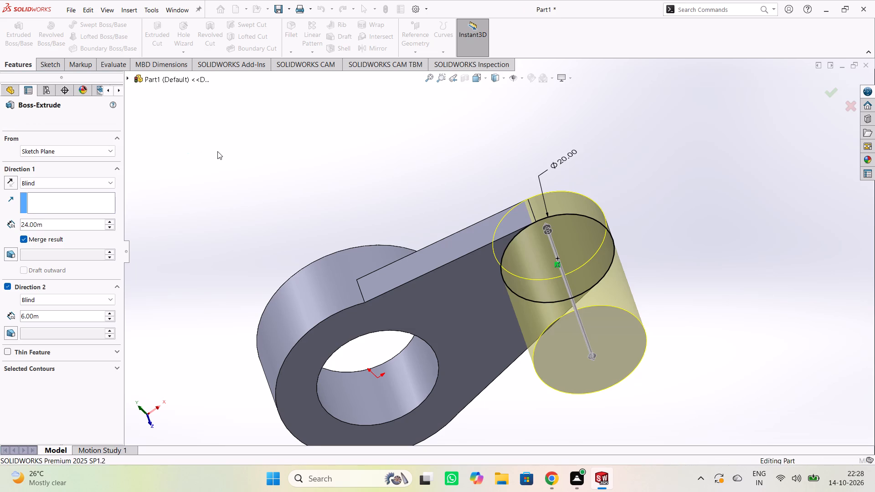
left_click(217, 151)
Start a new sketch on the free end face of the cylindrical boss.
middle_click_drag(299, 167, 344, 327)
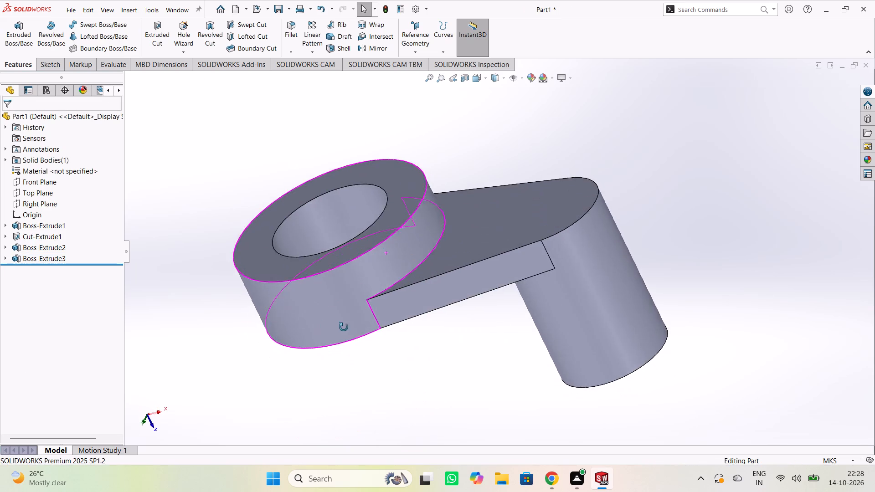
middle_click_drag(344, 327, 373, 319)
middle_click_drag(633, 344, 614, 320)
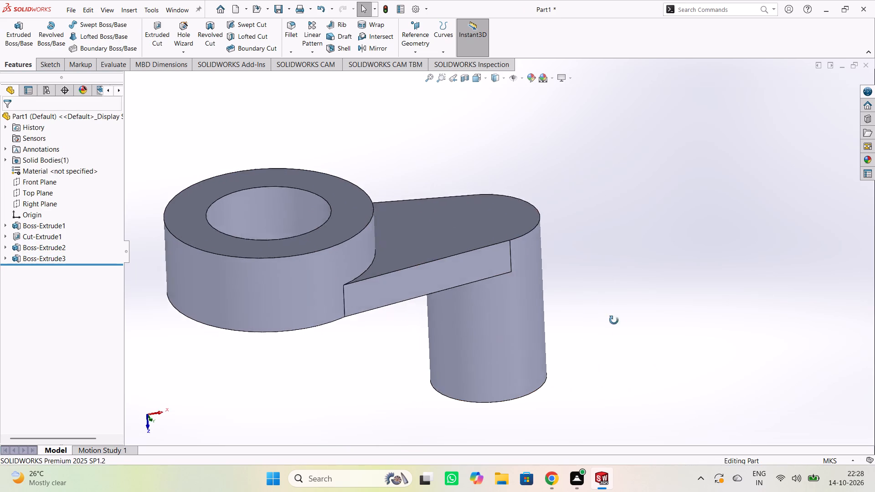
middle_click_drag(614, 320, 607, 227)
left_click(506, 393)
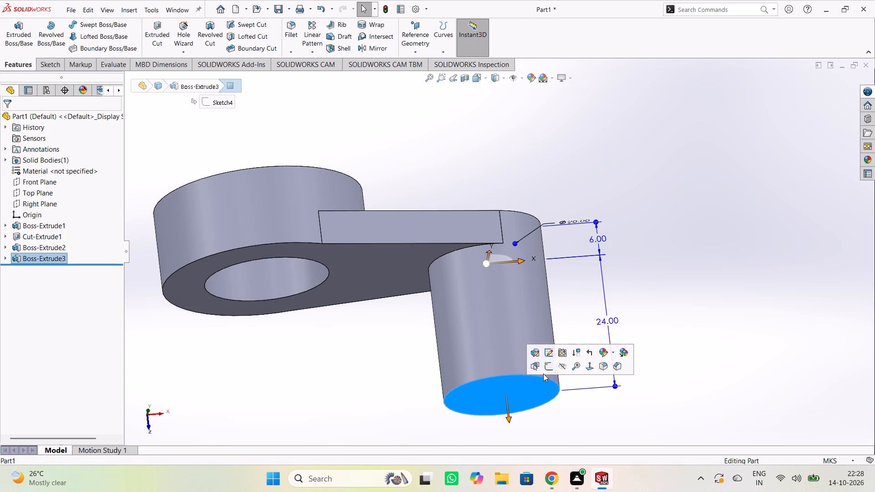
left_click(548, 367)
left_click(637, 371)
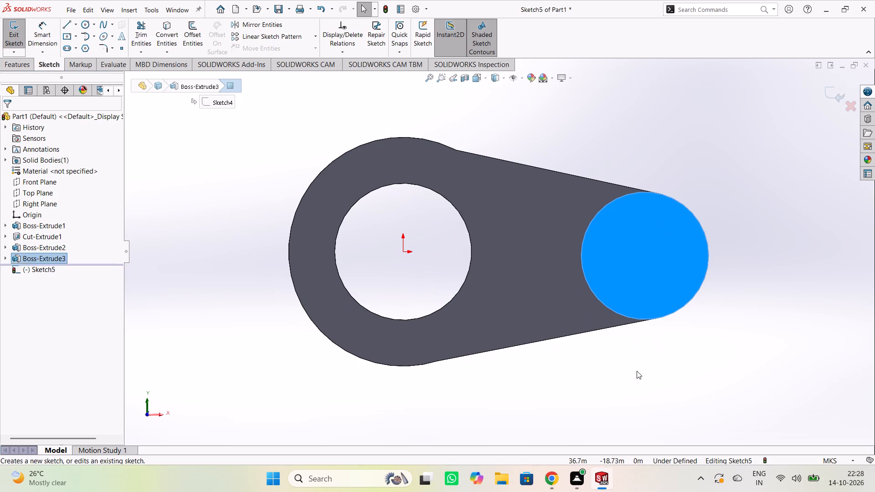
Sketch a circle of about 2.9 m radius centred on the boss's end face.
left_click(87, 24)
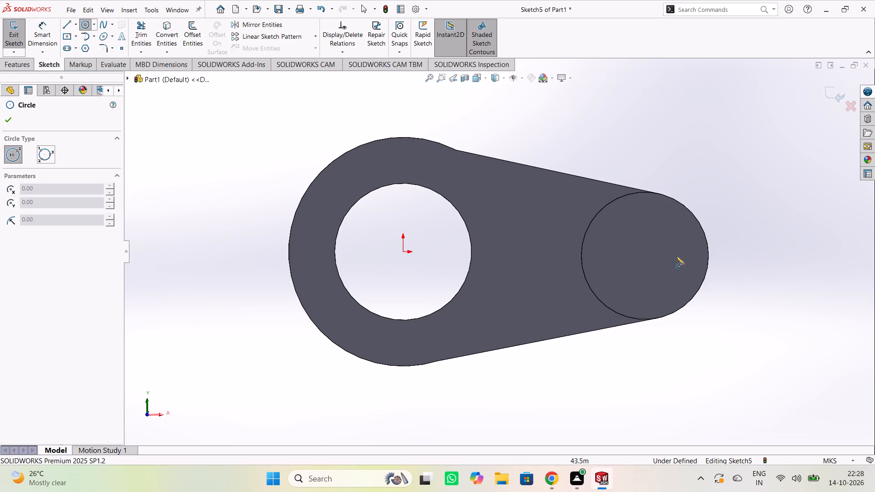
left_click(645, 256)
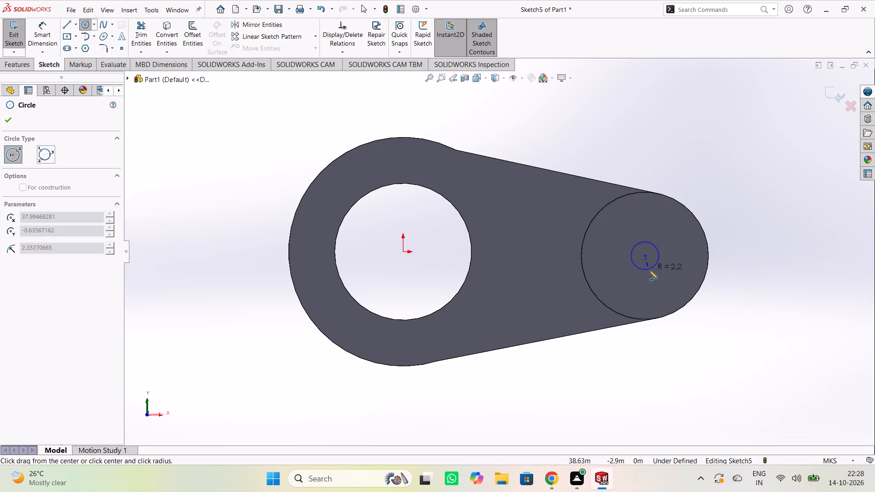
left_click(648, 274)
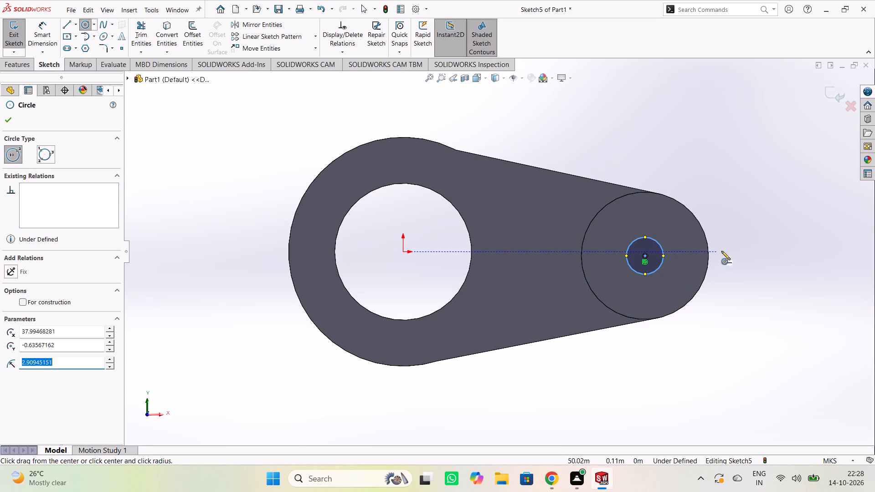
key("Escape")
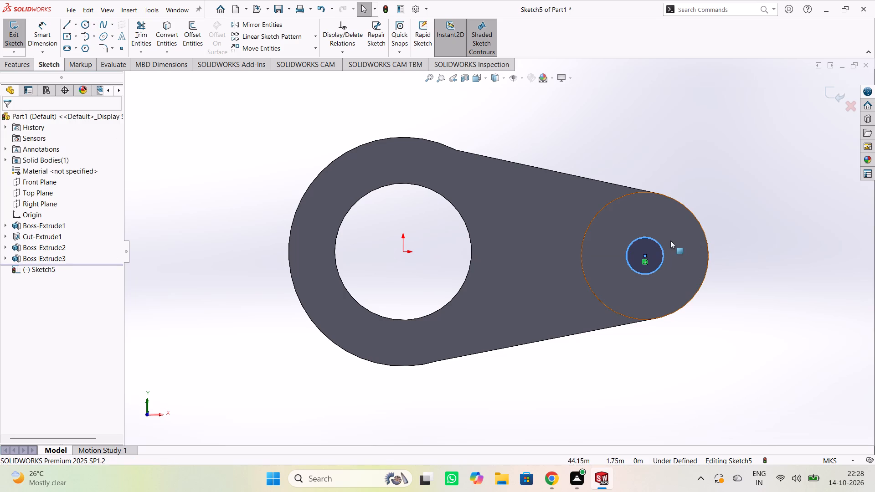
Dimension the circle on the boss's end face to a diameter of 6.5 m.
right_click(709, 125)
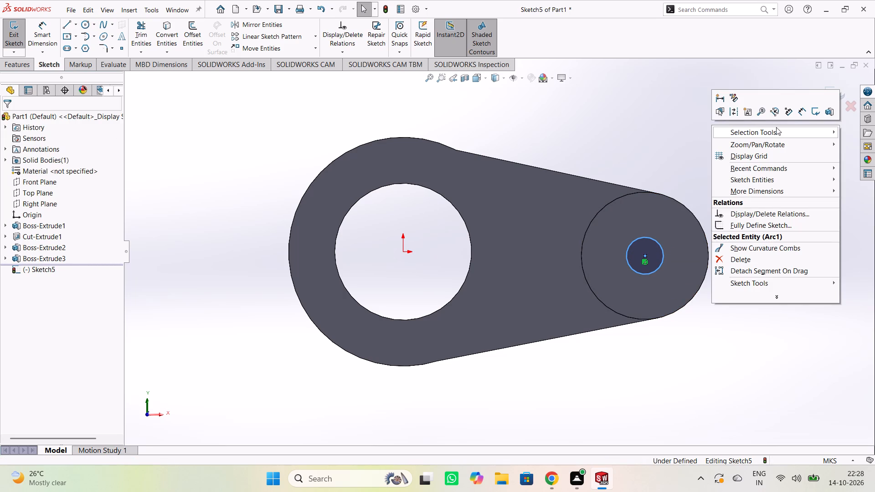
left_click(798, 107)
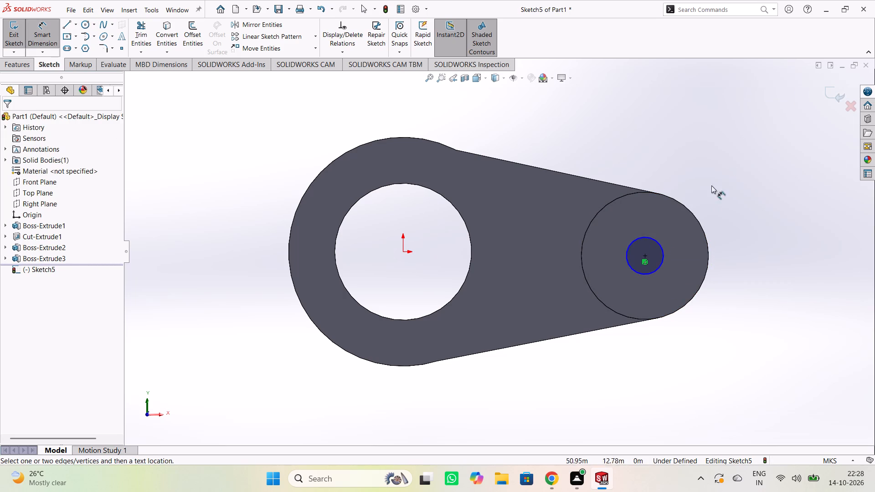
left_click(656, 241)
left_click(733, 189)
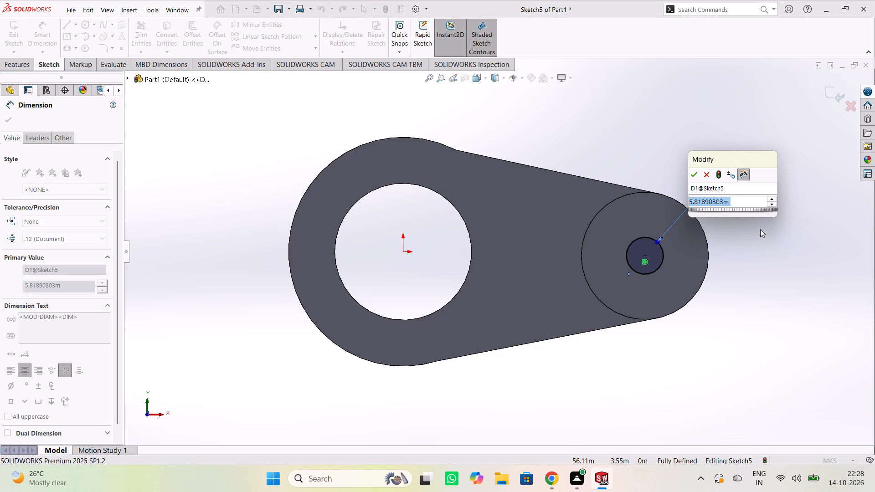
type("6.5")
key("Return")
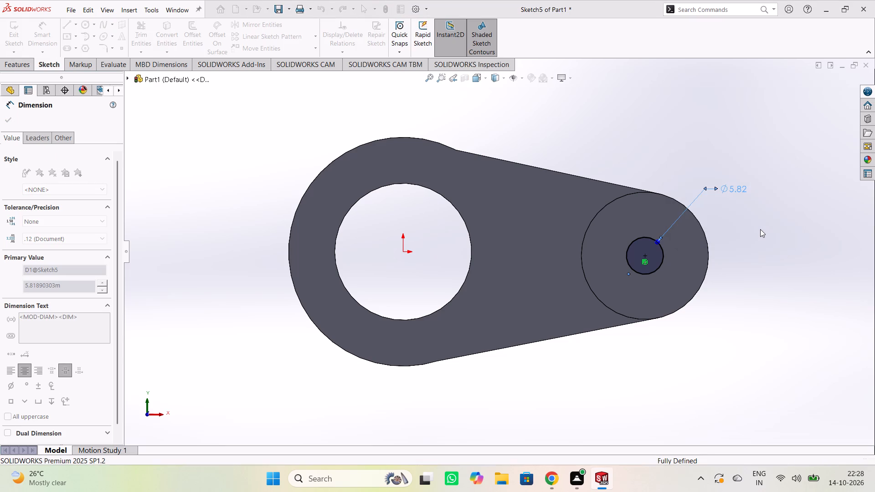
left_click(760, 229)
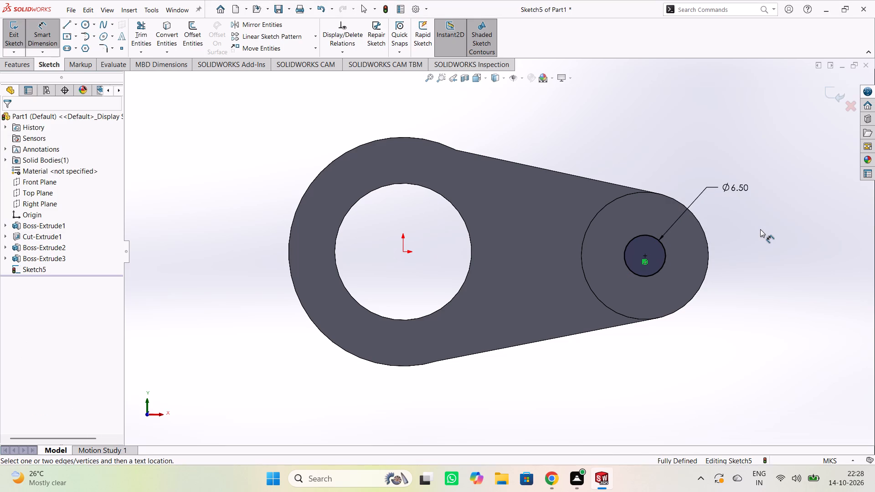
Extrude-cut the 6.5 m circle Through All so the hole passes through the boss and the arm.
middle_click_drag(781, 219, 676, 274)
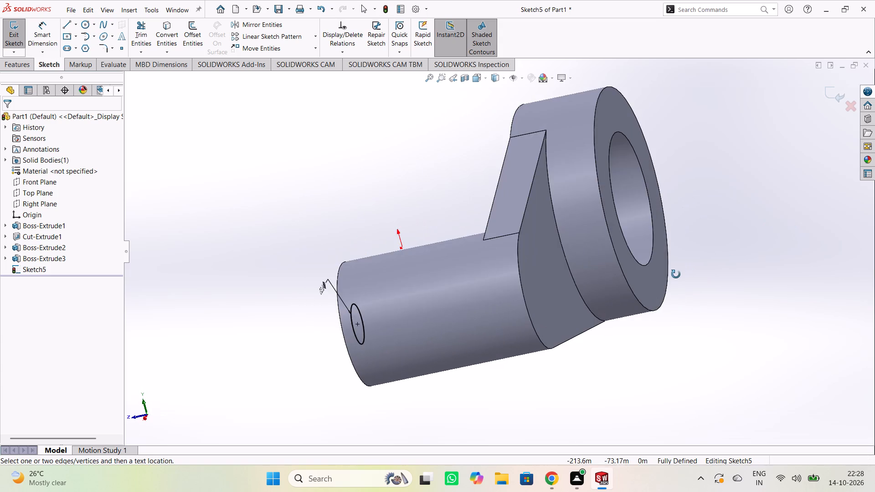
middle_click_drag(676, 274, 698, 251)
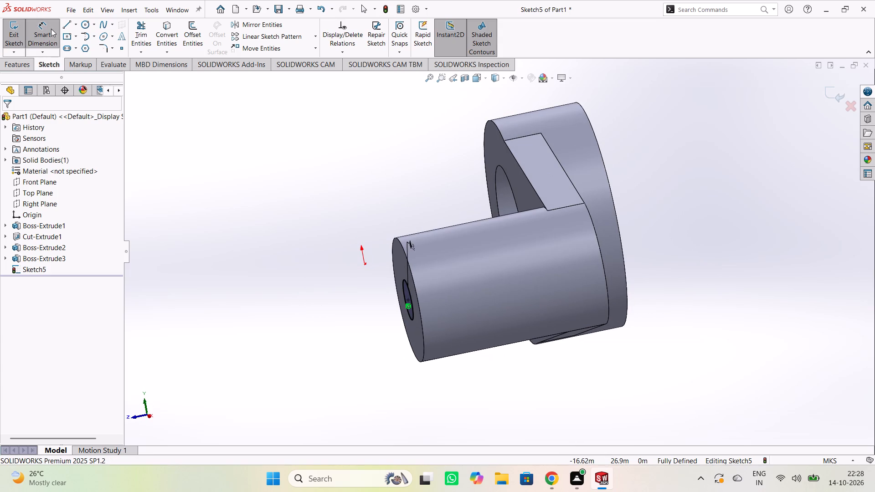
left_click(27, 67)
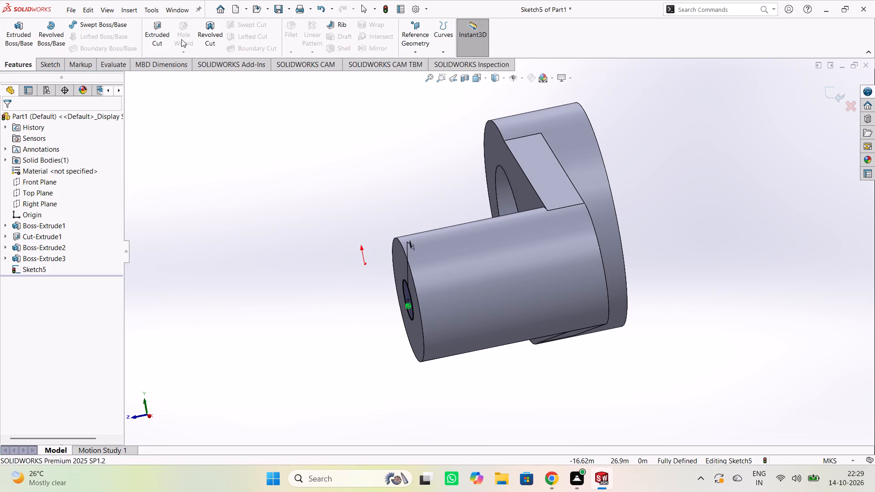
left_click(150, 34)
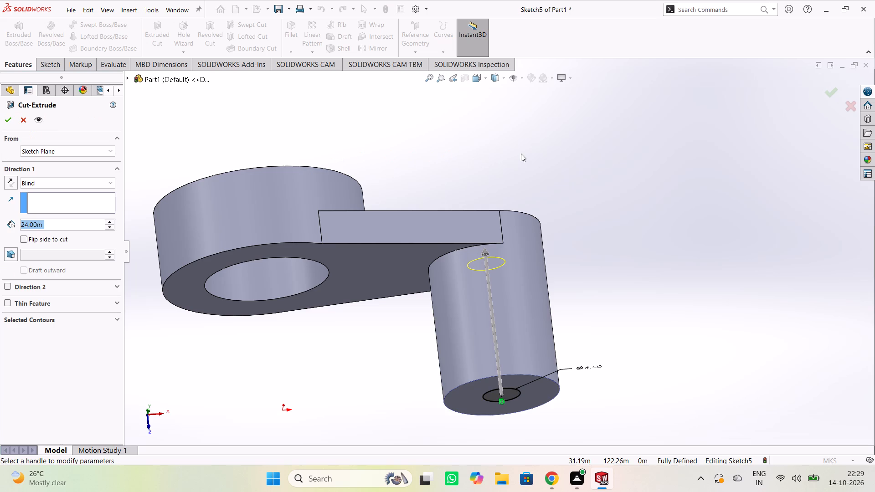
middle_click_drag(481, 134, 501, 270)
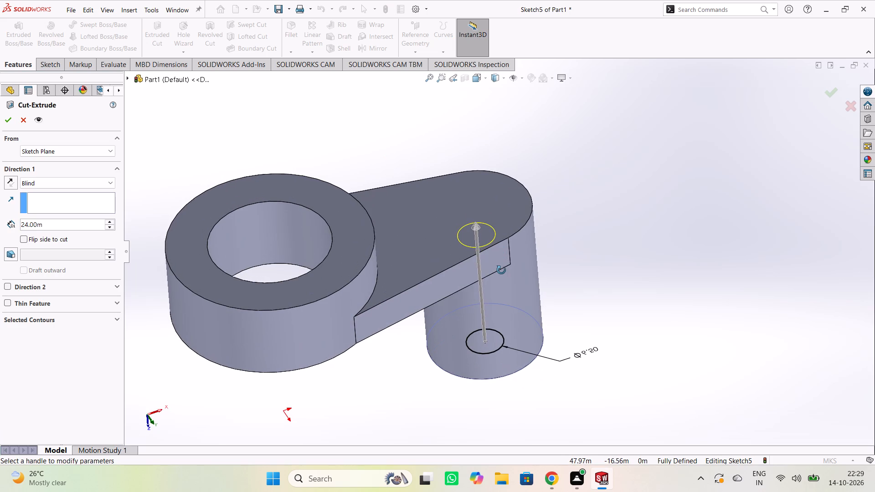
middle_click_drag(501, 270, 501, 271)
scroll(508, 246, "up", 1)
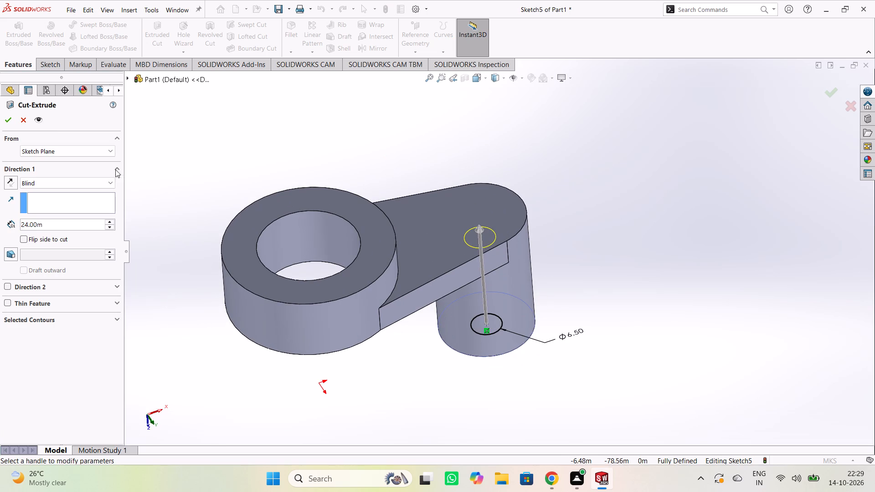
left_click(55, 179)
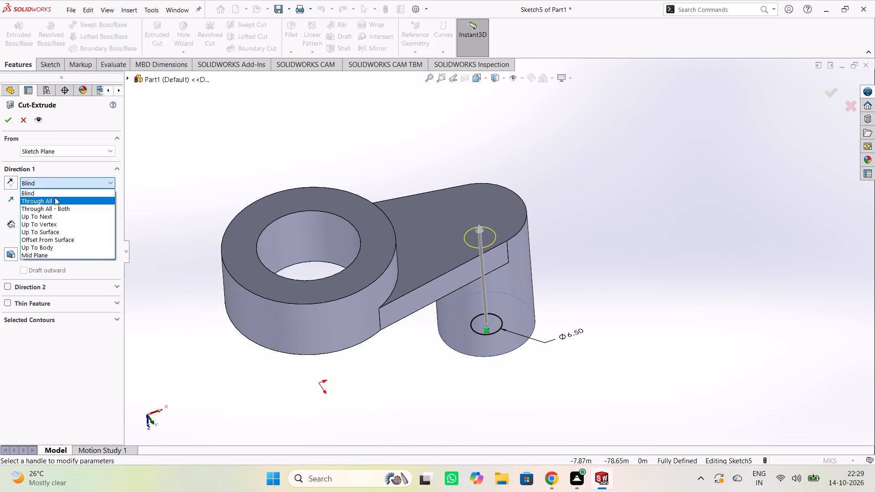
left_click(55, 197)
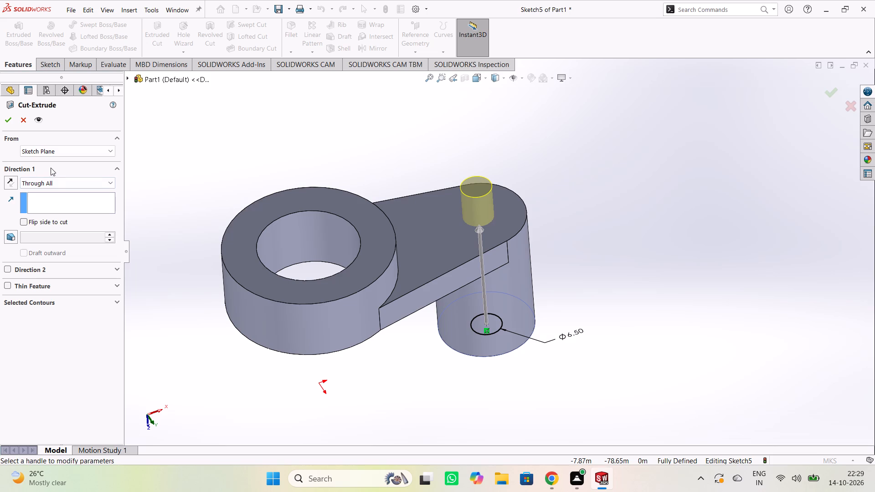
left_click(13, 118)
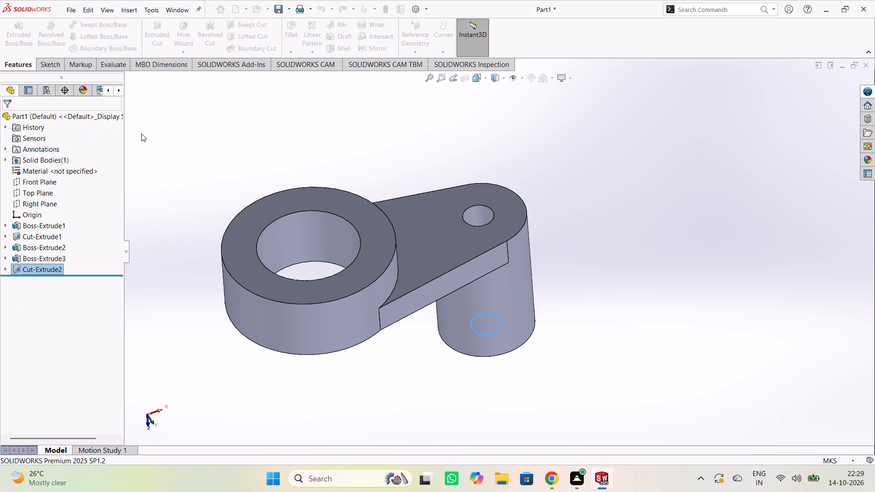
left_click(296, 147)
Examine the ring, tapered arm, end boss and both holes from all sides.
middle_click_drag(653, 191, 304, 301)
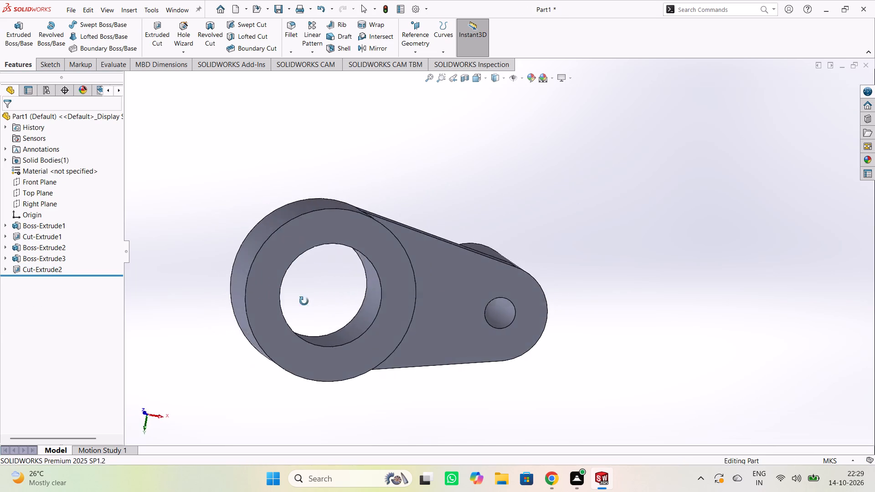
middle_click_drag(304, 301, 573, 189)
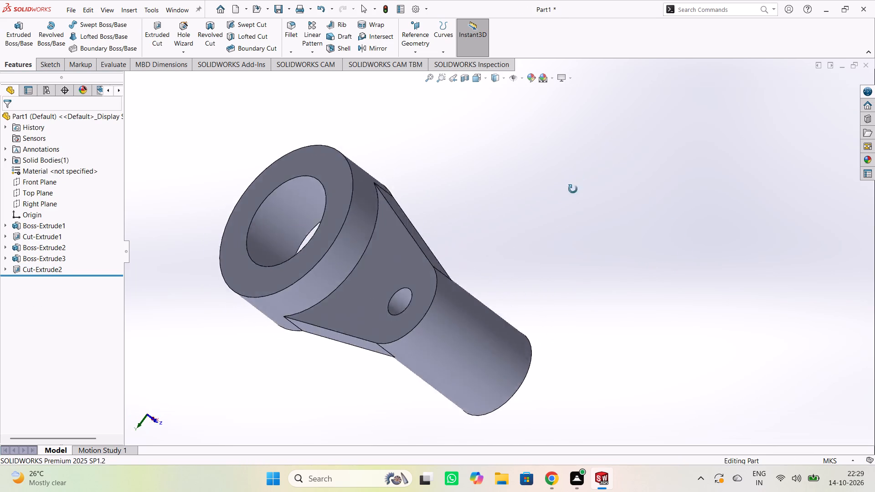
middle_click_drag(573, 189, 62, 282)
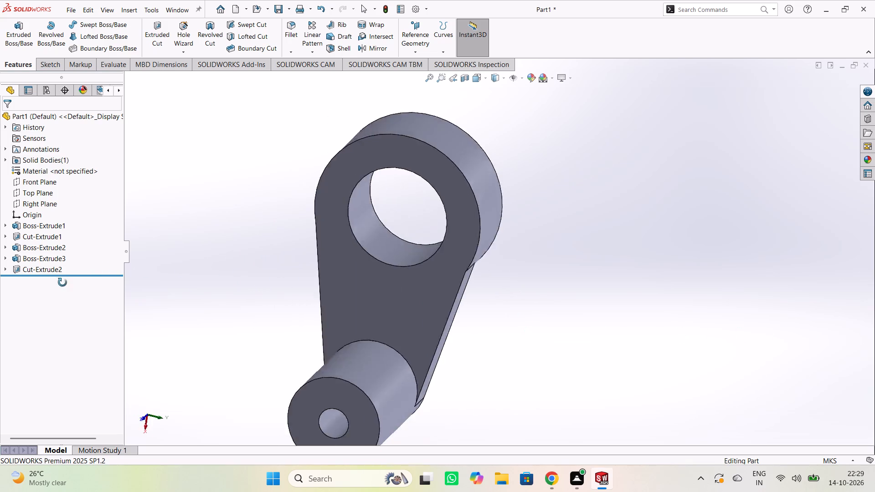
middle_click_drag(62, 282, 451, 193)
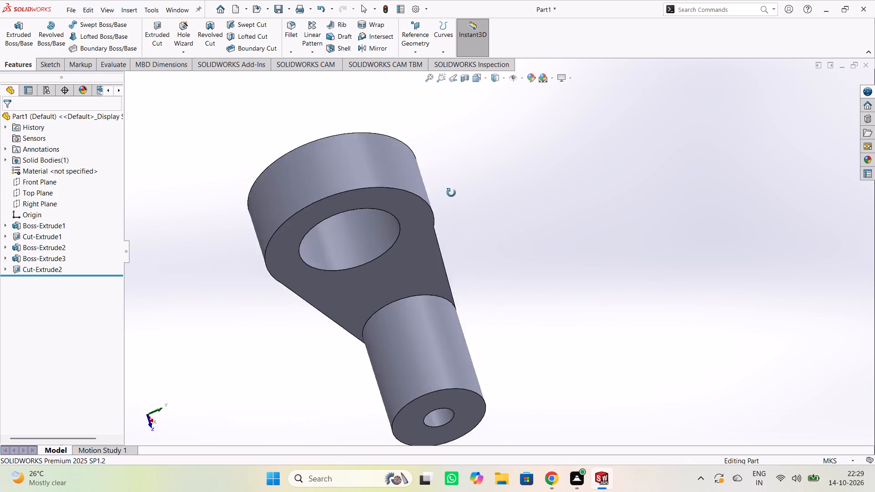
middle_click_drag(451, 193, 719, 174)
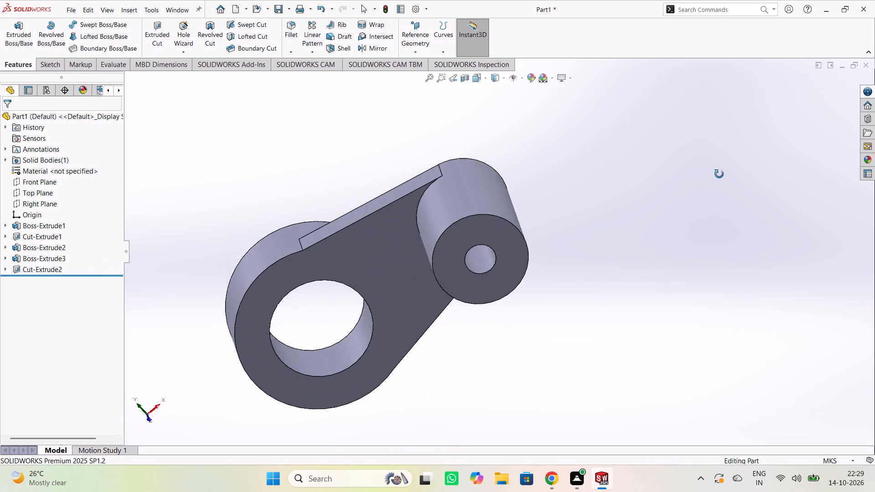
middle_click_drag(719, 174, 750, 291)
middle_click_drag(643, 191, 705, 400)
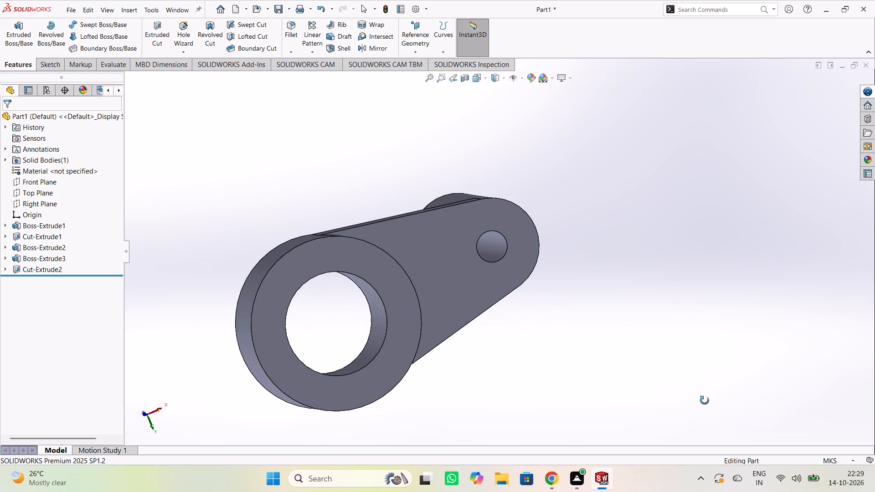
middle_click_drag(705, 400, 600, 183)
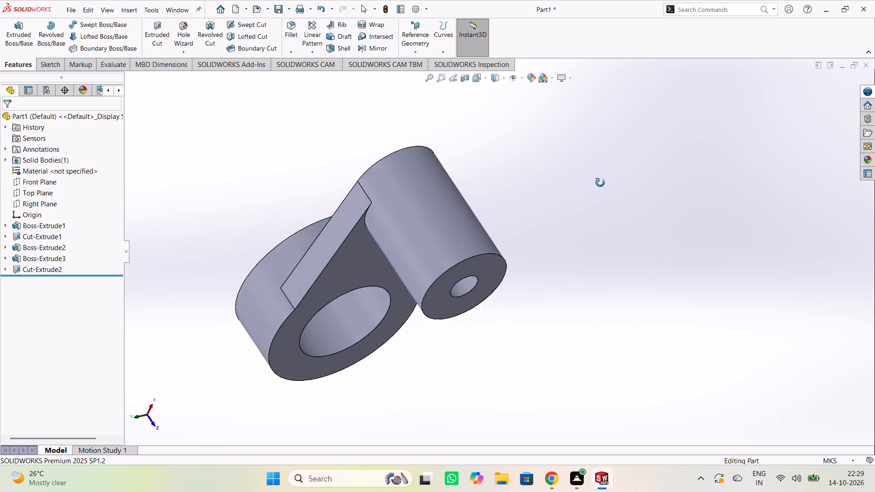
middle_click_drag(600, 183, 790, 358)
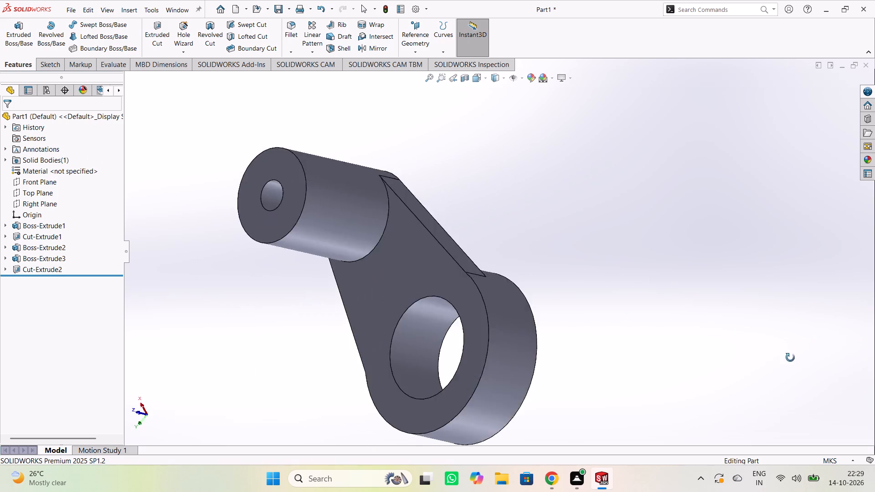
middle_click_drag(790, 358, 596, 215)
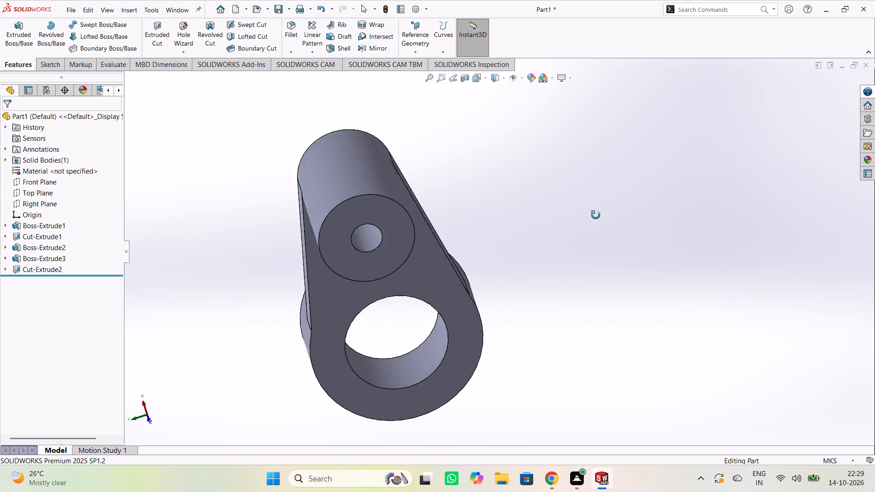
middle_click_drag(596, 215, 666, 232)
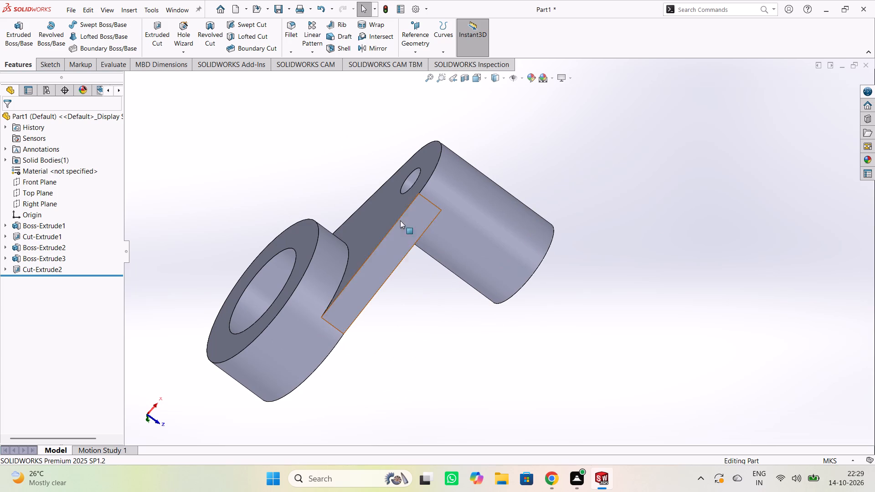
scroll(396, 221, "down", 1)
scroll(411, 218, "up", 3)
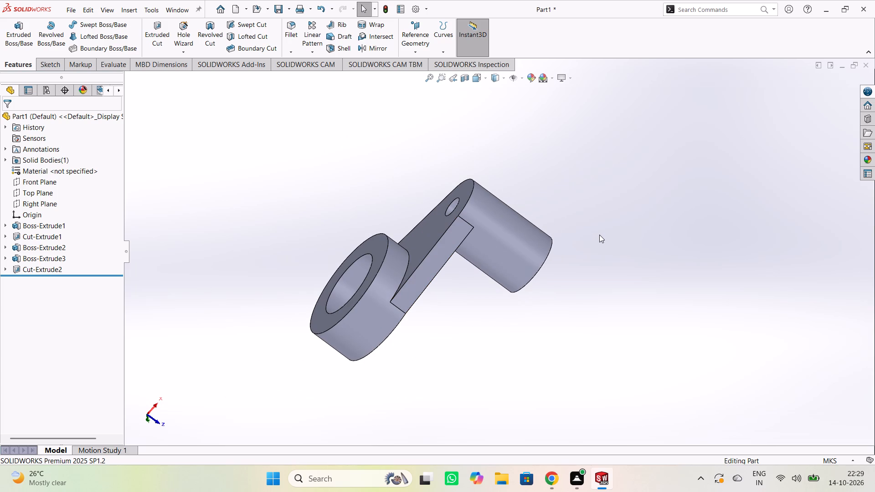
middle_click_drag(607, 195, 567, 374)
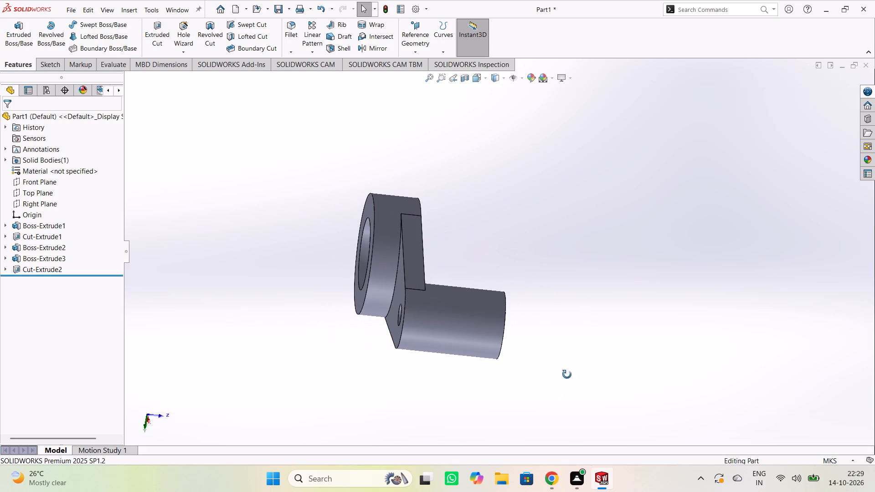
middle_click_drag(567, 374, 564, 393)
middle_click_drag(447, 165, 526, 127)
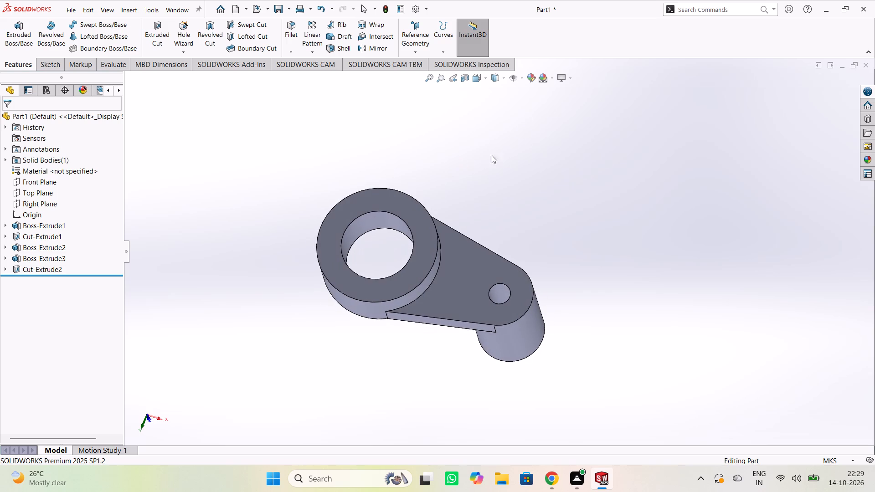
middle_click_drag(435, 166, 445, 123)
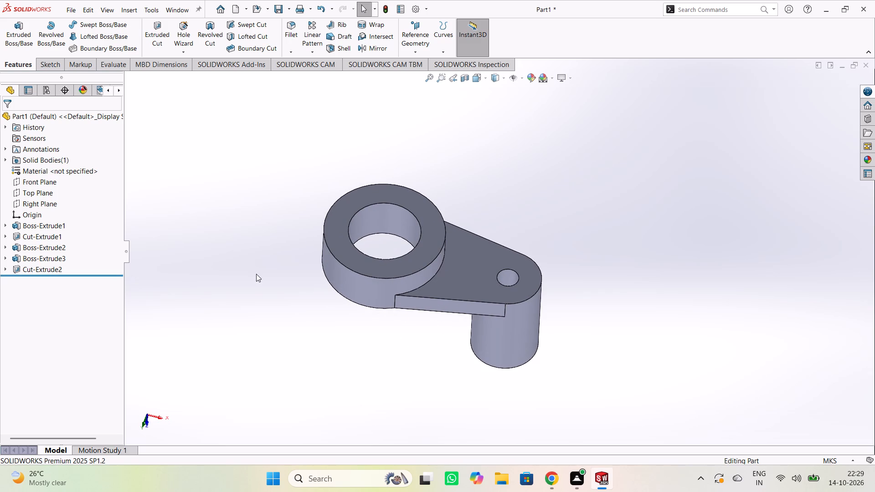
middle_click_drag(299, 303, 288, 274)
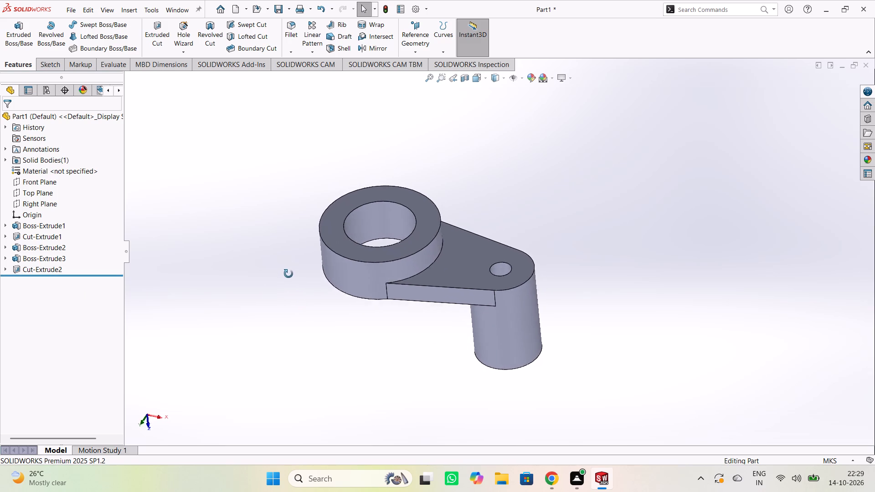
middle_click_drag(288, 274, 308, 227)
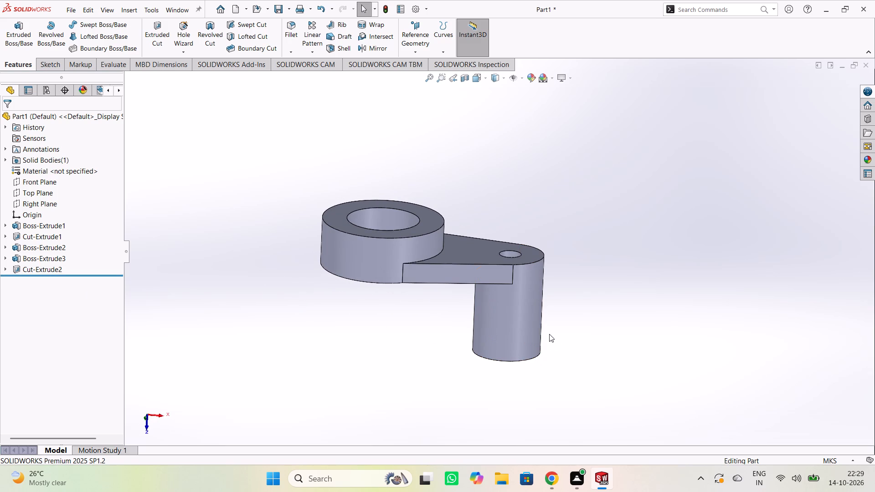
middle_click_drag(600, 338, 546, 370)
middle_click_drag(551, 239, 577, 268)
middle_click_drag(527, 193, 550, 174)
middle_click_drag(466, 180, 469, 176)
middle_click_drag(594, 332, 558, 381)
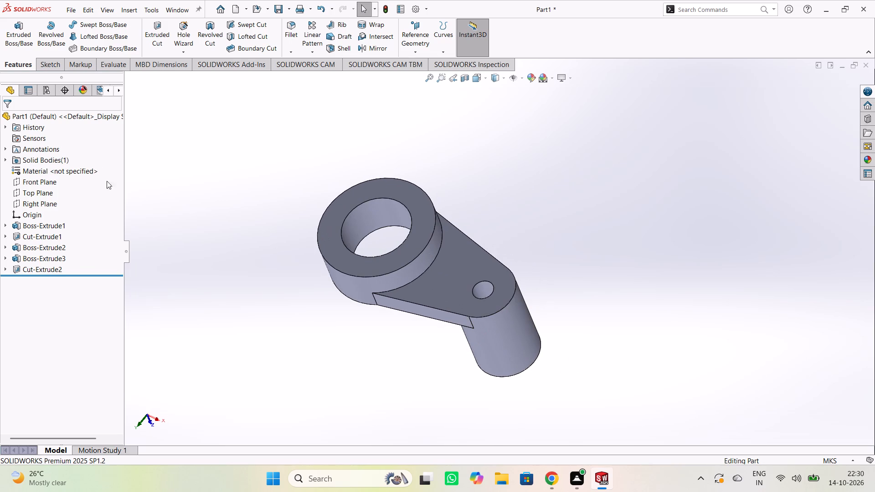
middle_click_drag(227, 283, 262, 228)
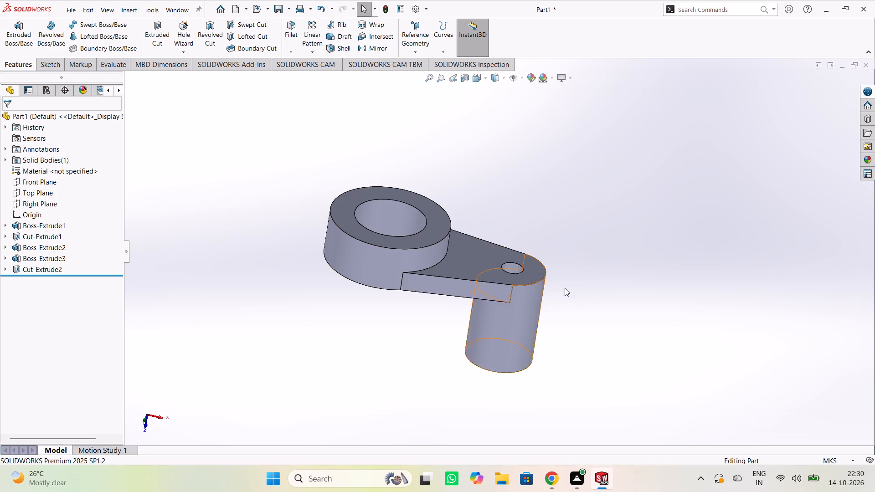
middle_click_drag(611, 309, 614, 362)
middle_click_drag(323, 354, 319, 311)
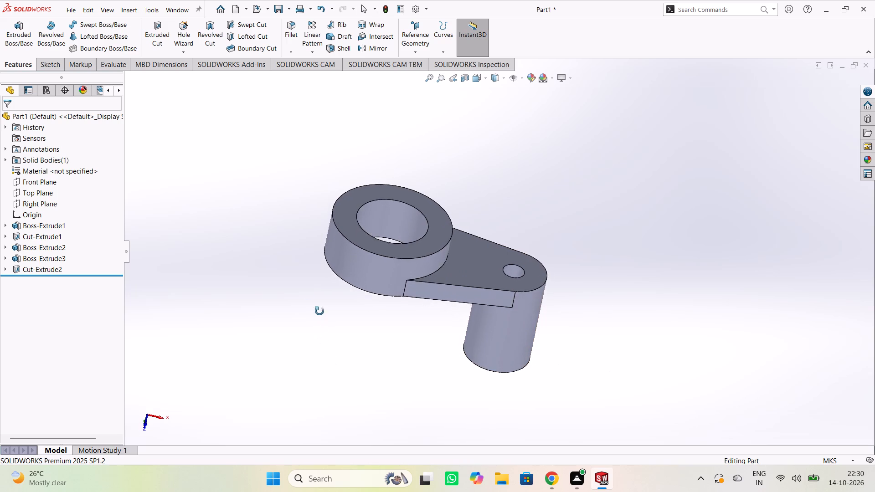
middle_click_drag(319, 311, 299, 317)
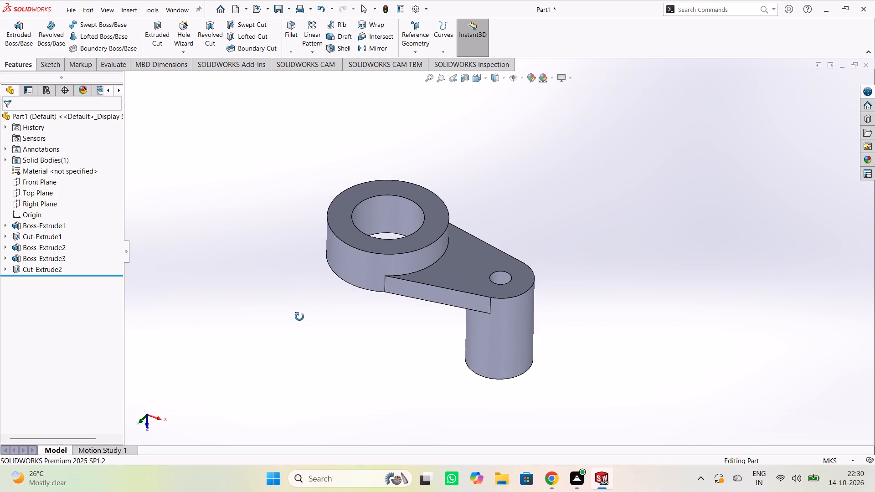
middle_click_drag(299, 317, 302, 308)
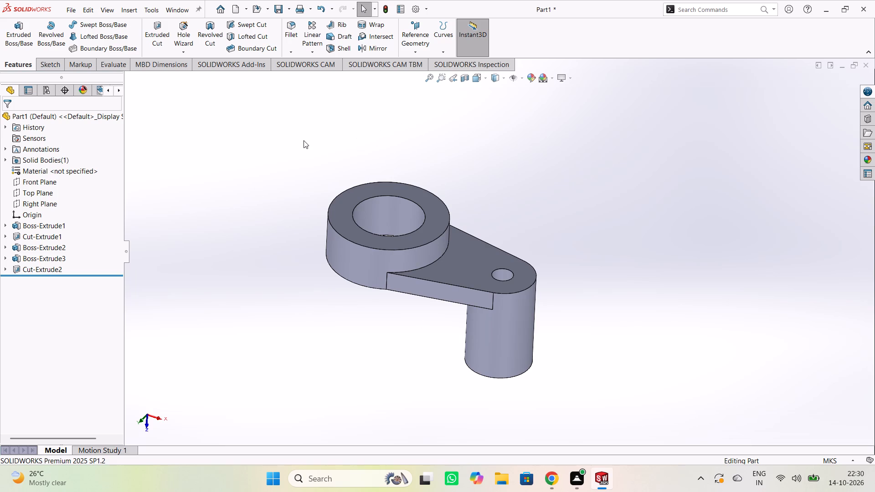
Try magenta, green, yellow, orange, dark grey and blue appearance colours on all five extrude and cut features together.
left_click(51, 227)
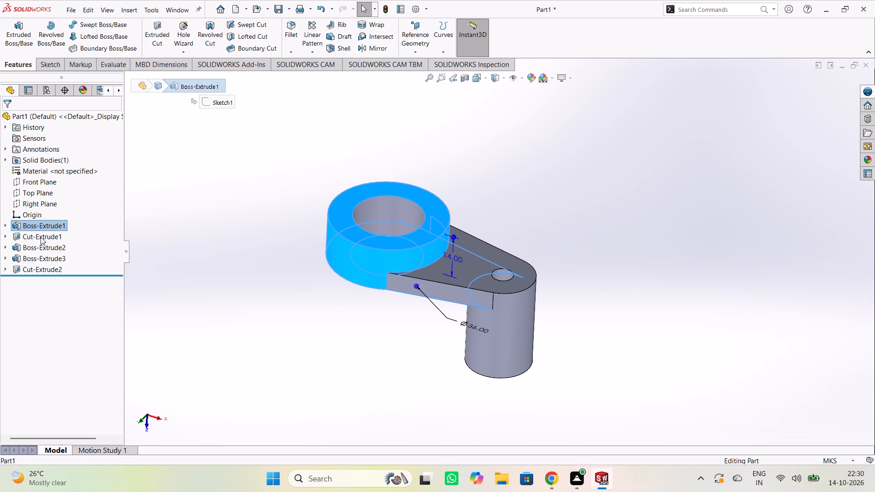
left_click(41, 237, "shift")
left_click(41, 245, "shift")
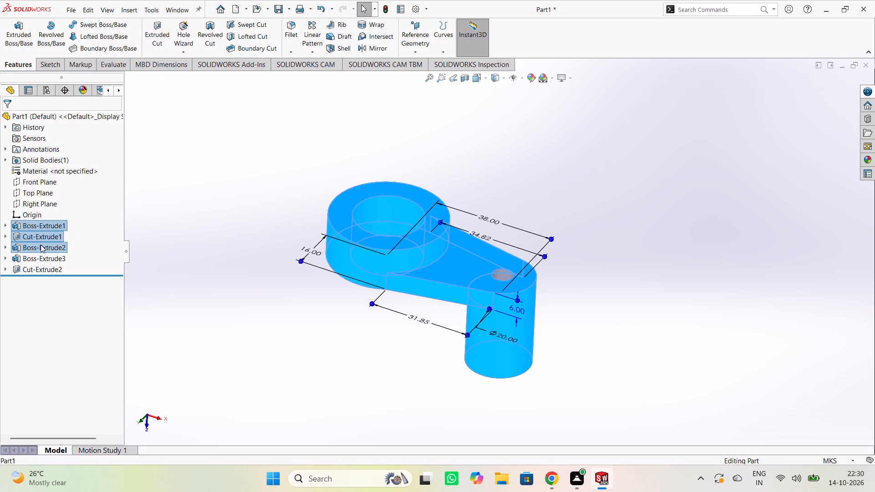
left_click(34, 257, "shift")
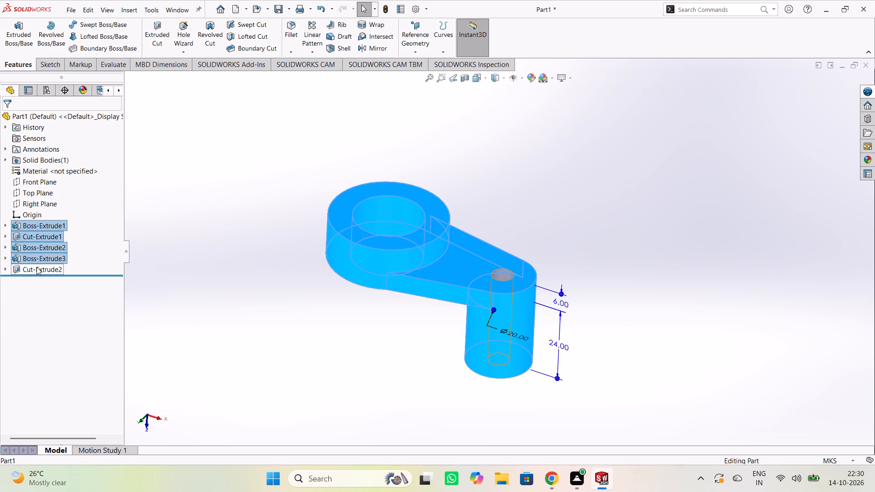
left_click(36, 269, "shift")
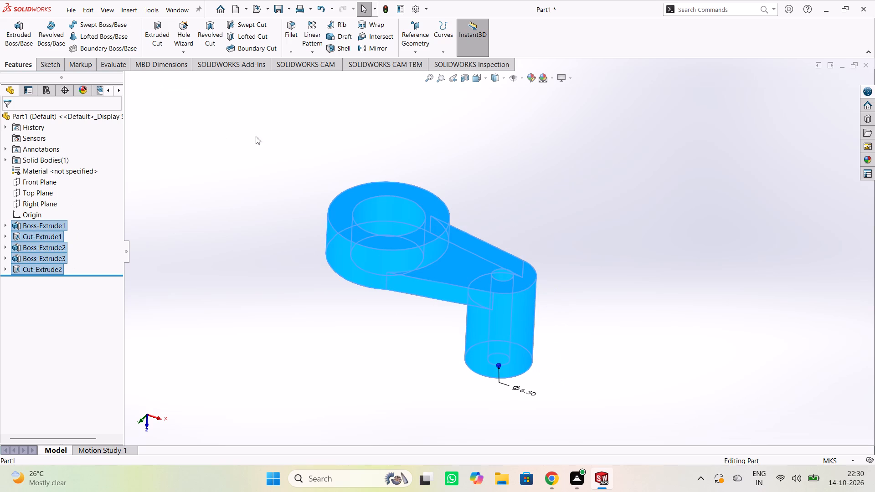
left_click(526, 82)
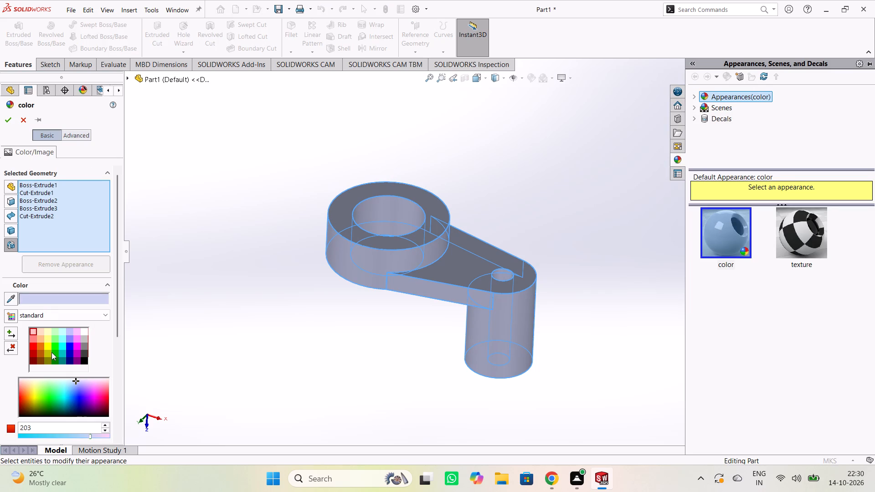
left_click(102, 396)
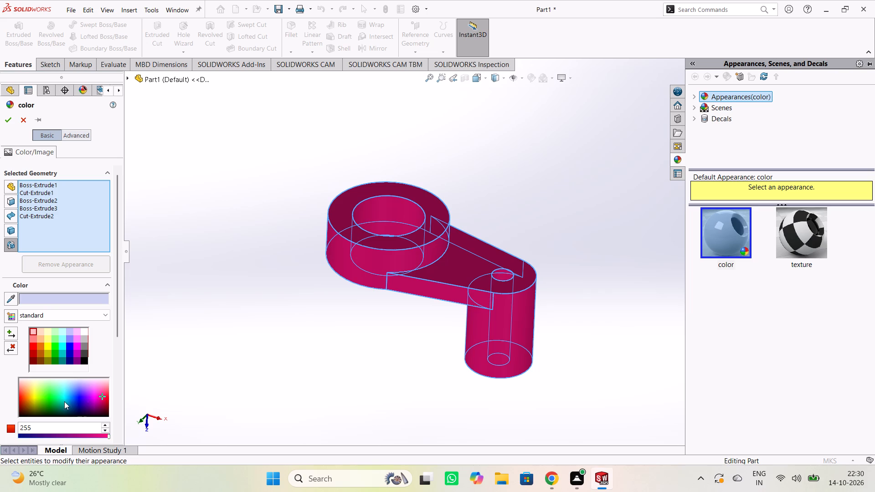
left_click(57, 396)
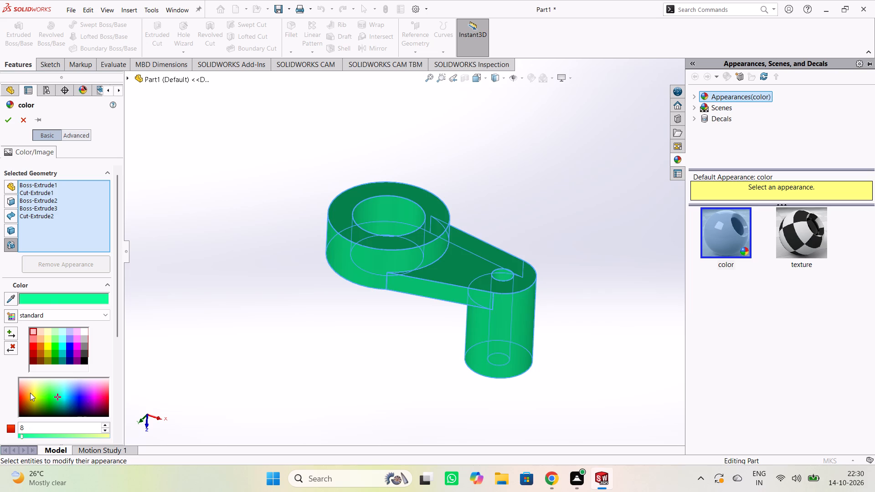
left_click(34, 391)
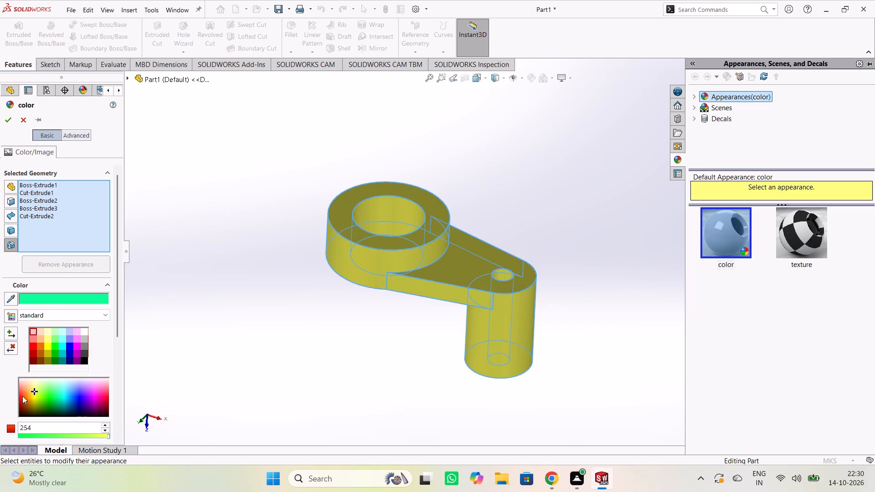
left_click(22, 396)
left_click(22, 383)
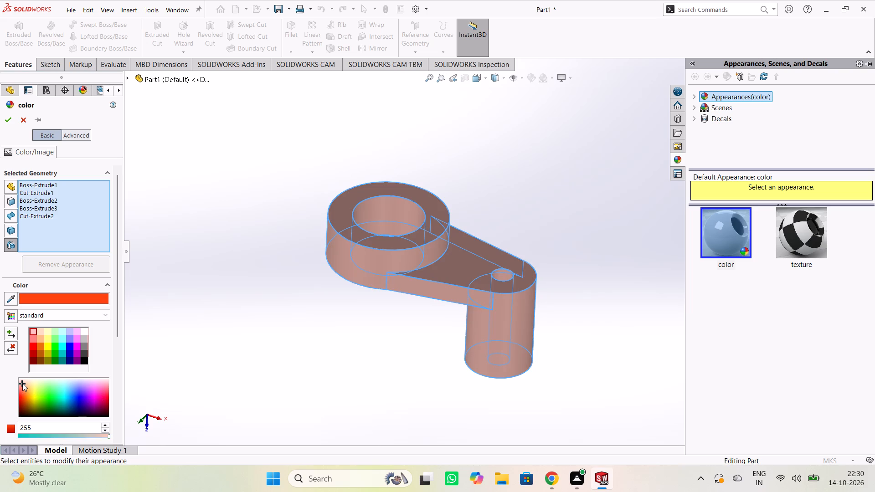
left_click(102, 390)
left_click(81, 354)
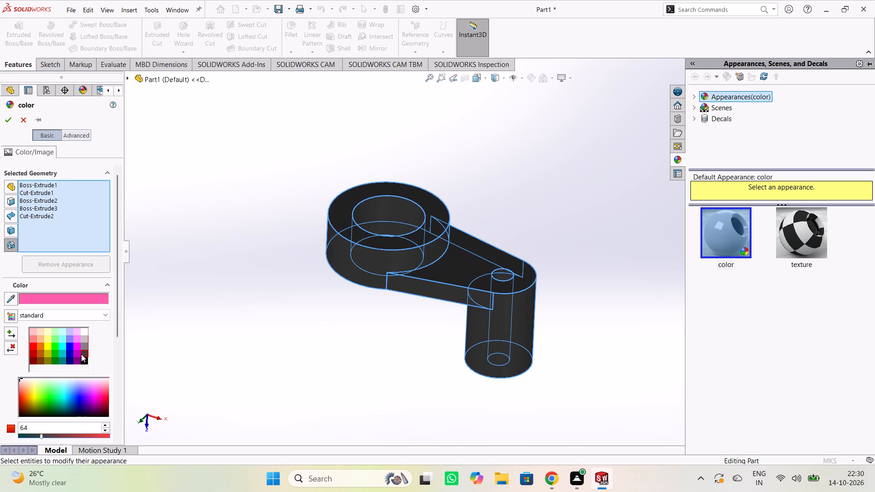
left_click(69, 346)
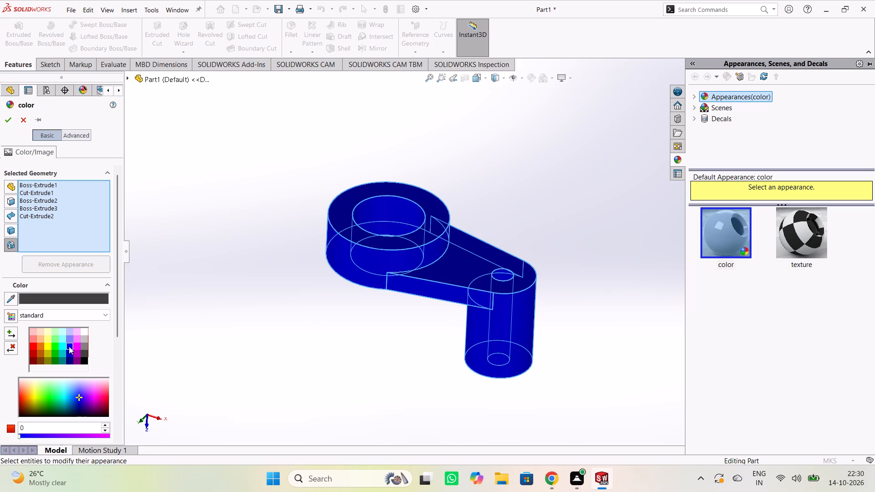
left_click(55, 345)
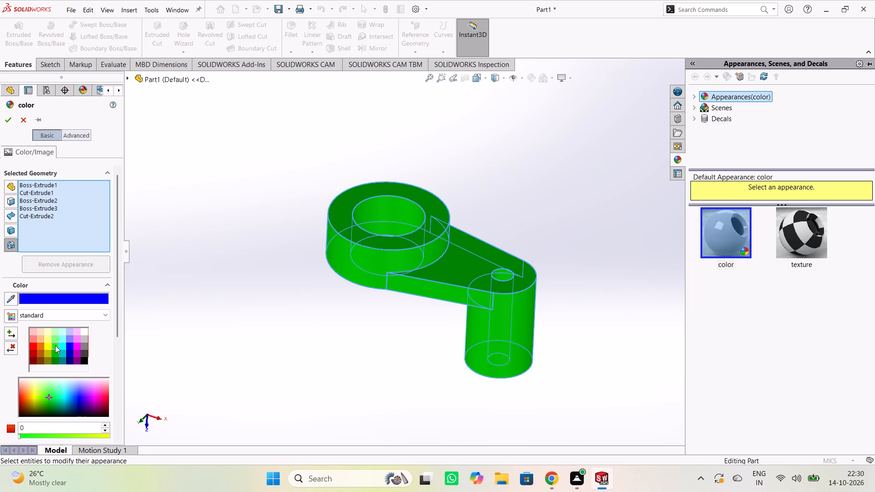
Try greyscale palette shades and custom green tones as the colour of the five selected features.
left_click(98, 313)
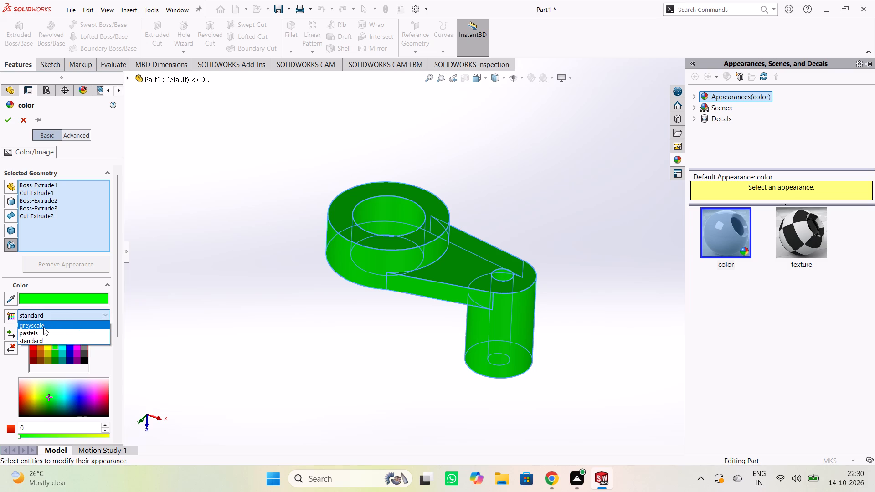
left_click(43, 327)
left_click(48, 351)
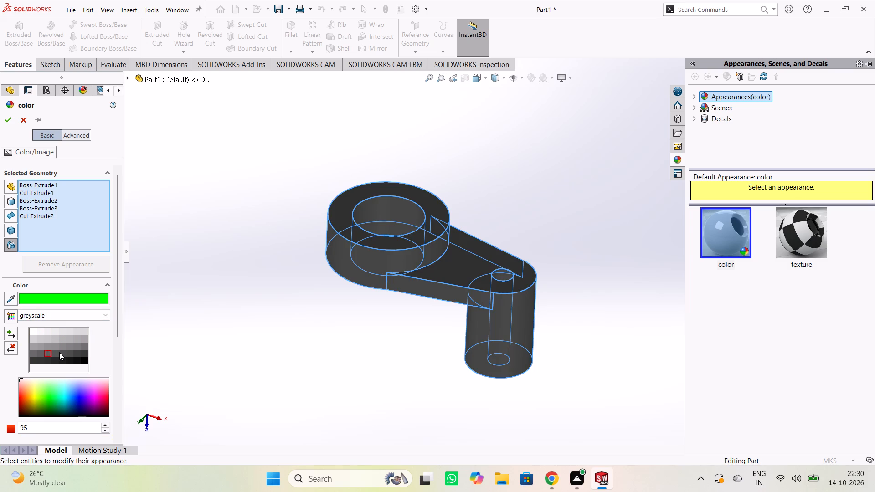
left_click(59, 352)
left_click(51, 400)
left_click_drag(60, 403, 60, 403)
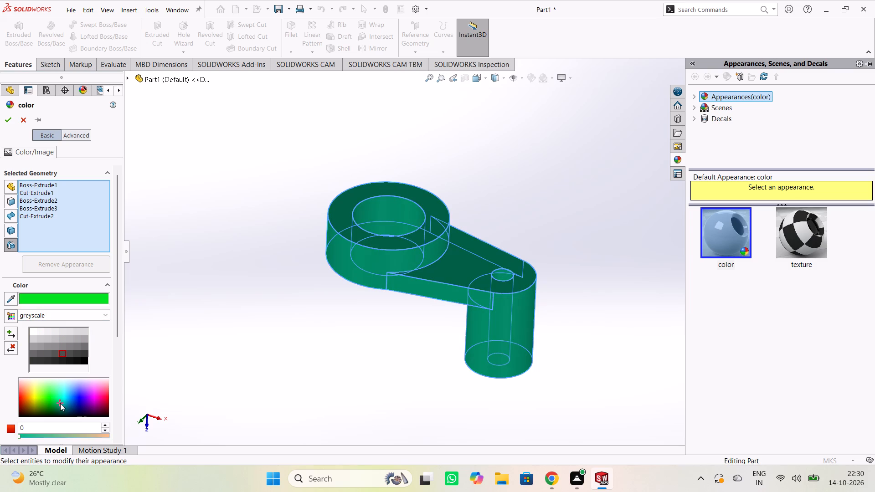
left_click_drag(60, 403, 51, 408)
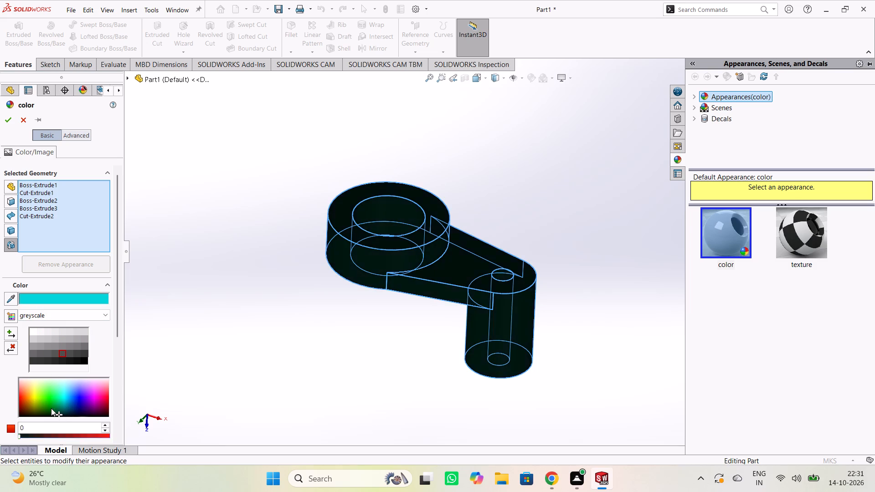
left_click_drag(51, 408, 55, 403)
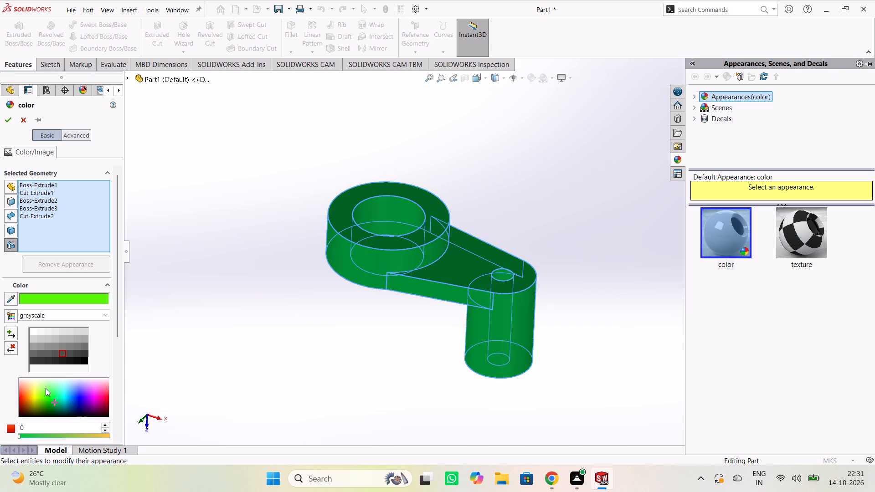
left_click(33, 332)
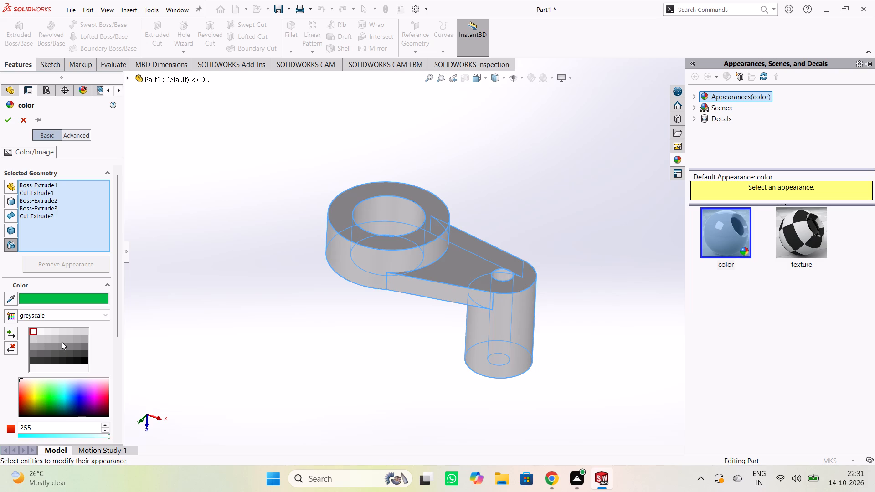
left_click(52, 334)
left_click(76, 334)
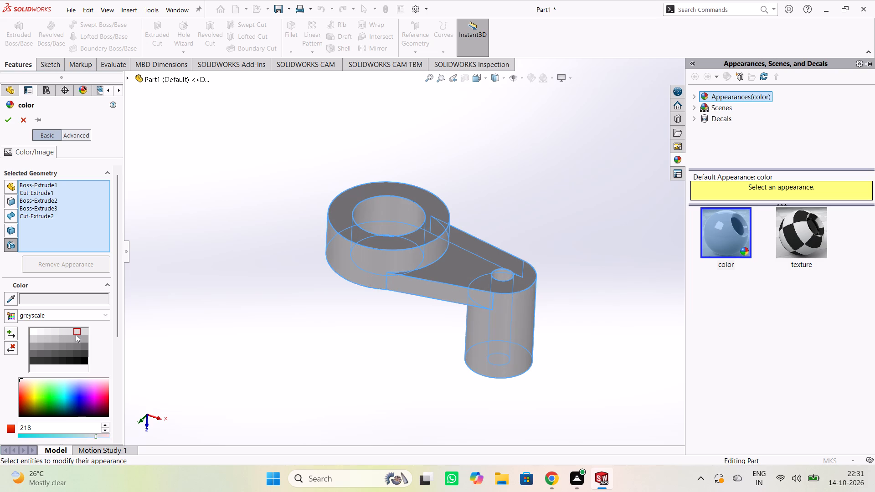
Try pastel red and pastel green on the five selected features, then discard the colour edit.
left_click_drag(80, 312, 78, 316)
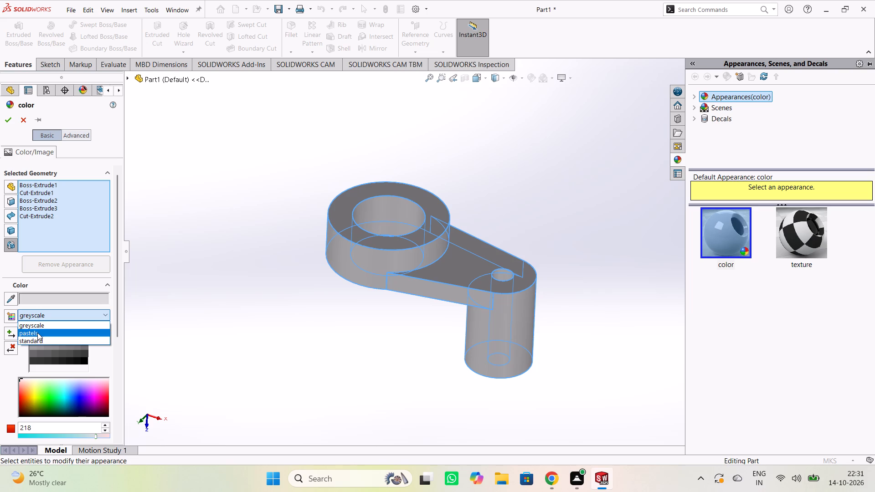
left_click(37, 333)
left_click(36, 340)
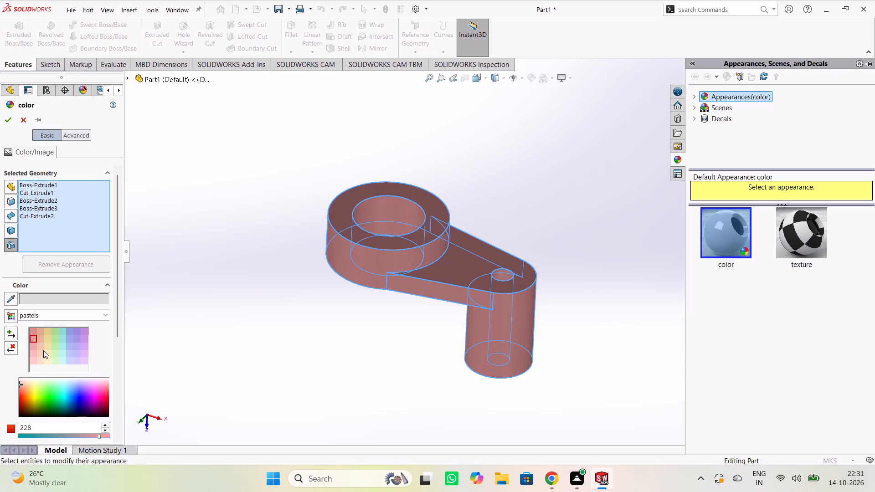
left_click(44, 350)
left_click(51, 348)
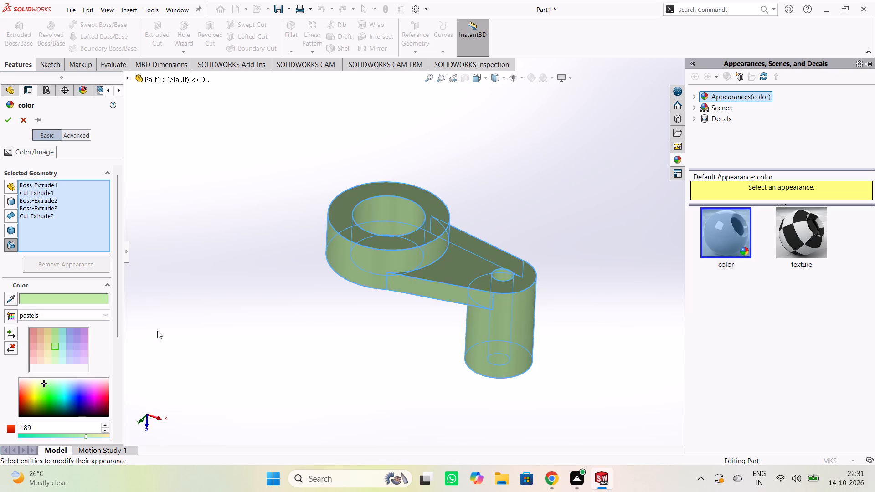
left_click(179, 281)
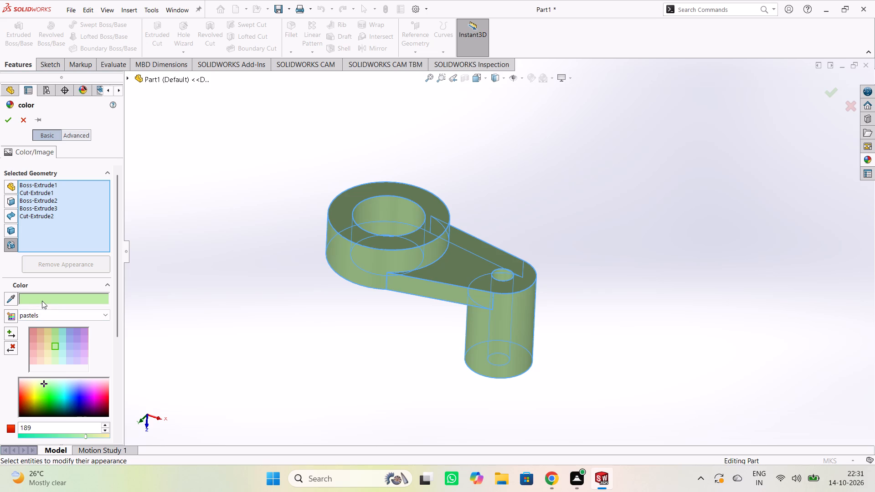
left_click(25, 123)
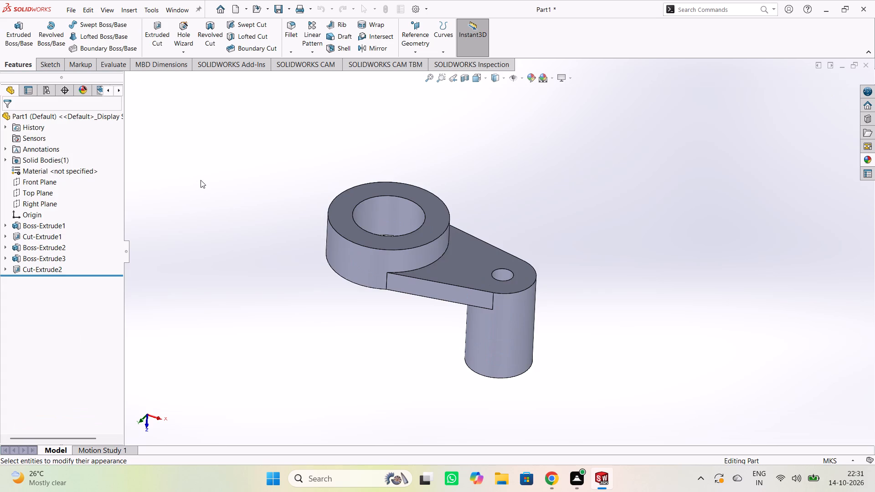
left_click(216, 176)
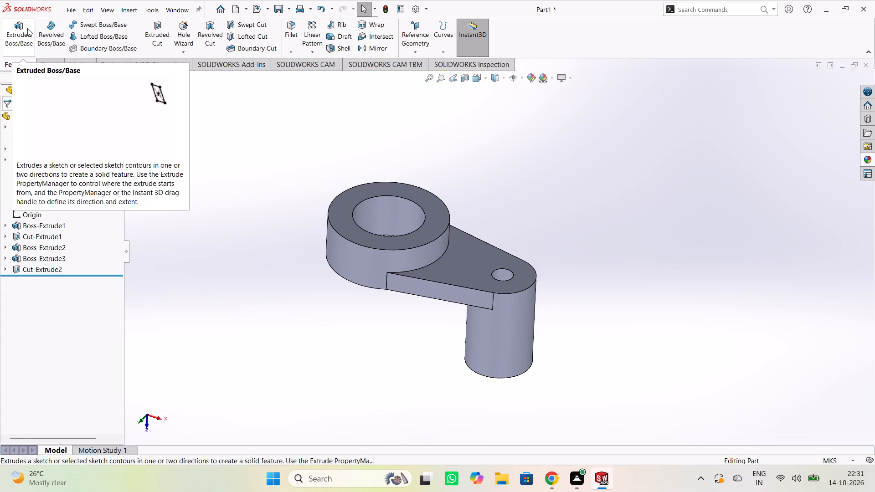
Save the part as "3D model of a single offset lever (crank arm)" in the Solidworks Practice folder.
left_click(69, 12)
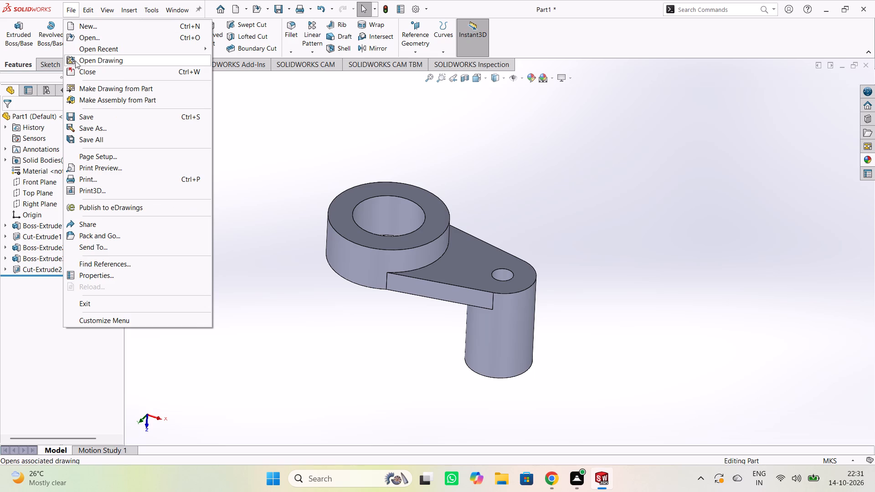
left_click(99, 126)
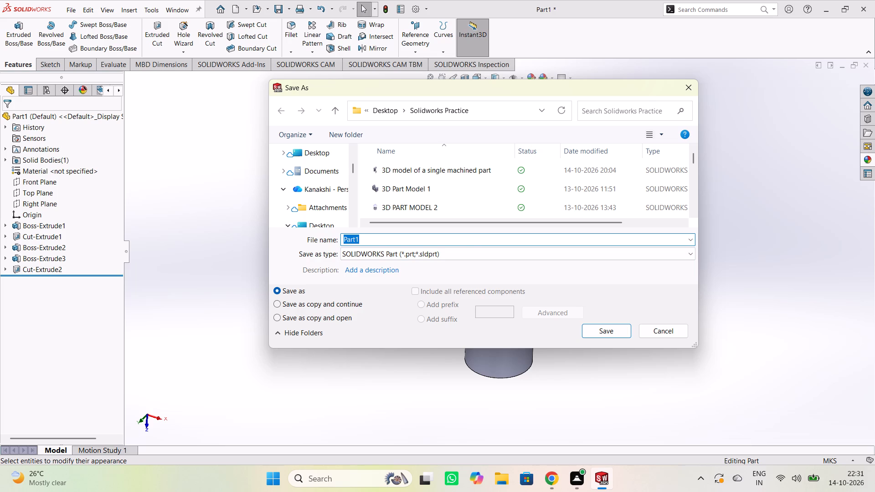
key("ctrl+v")
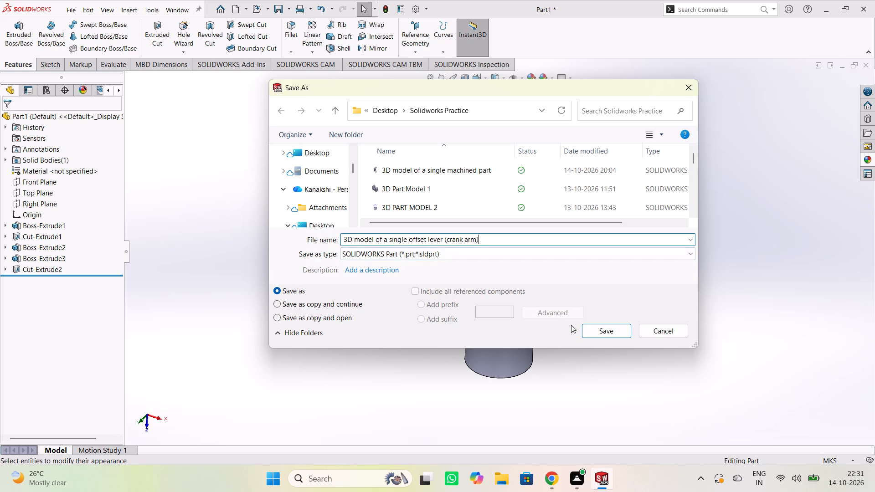
left_click(597, 329)
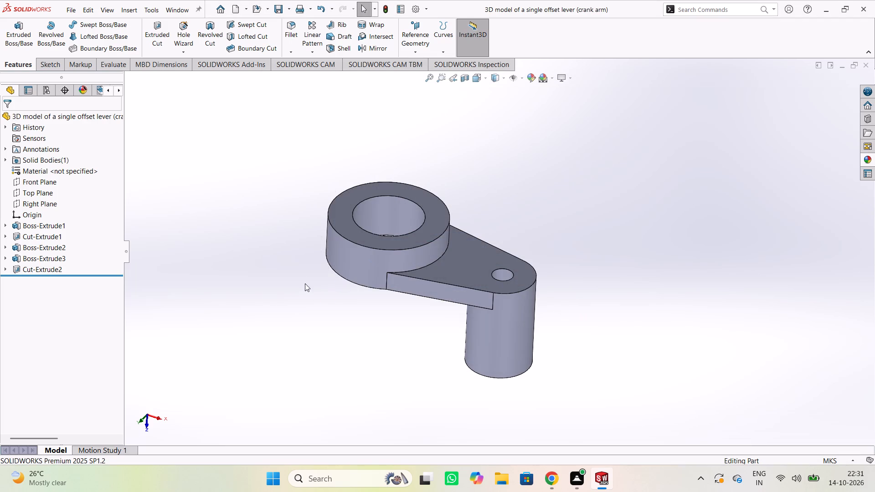
Export the crank arm under the same file name as an Adobe PDF with the 3D PDF option enabled.
left_click(67, 6)
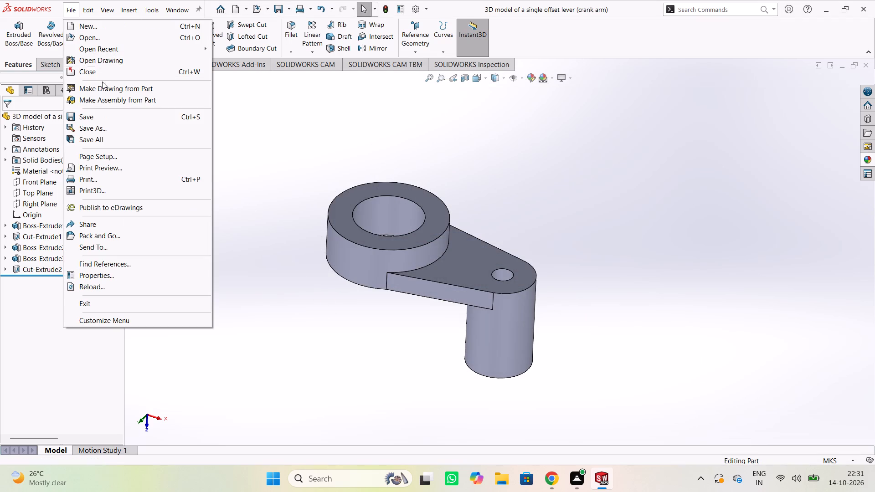
left_click(96, 132)
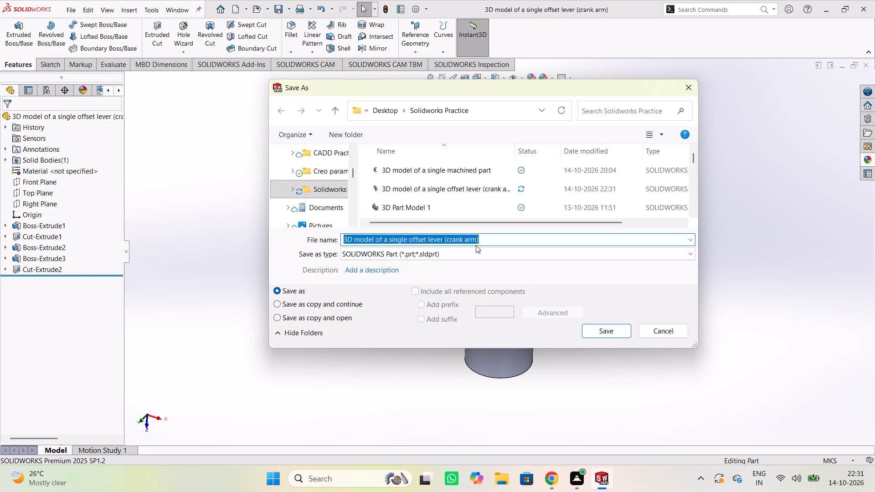
left_click(484, 254)
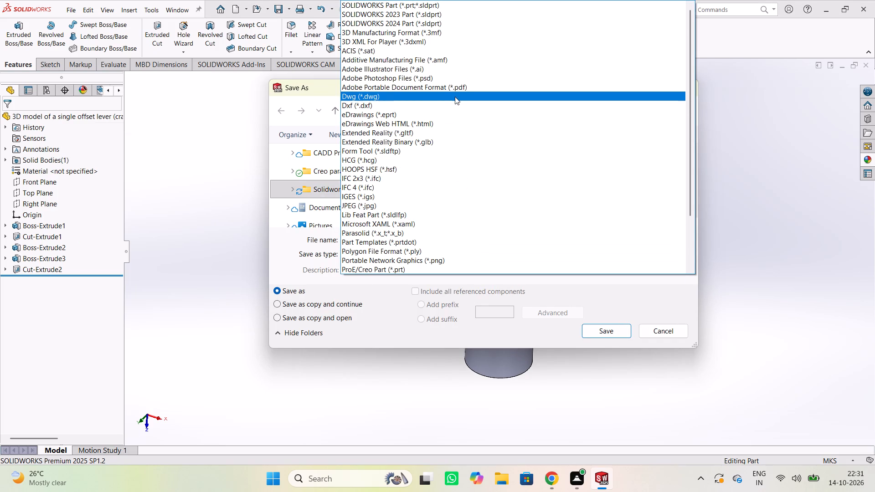
left_click(456, 87)
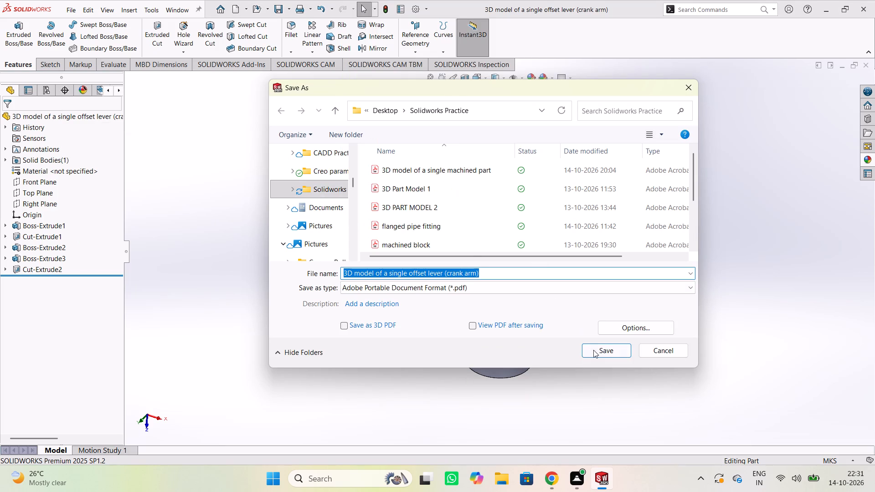
left_click(366, 328)
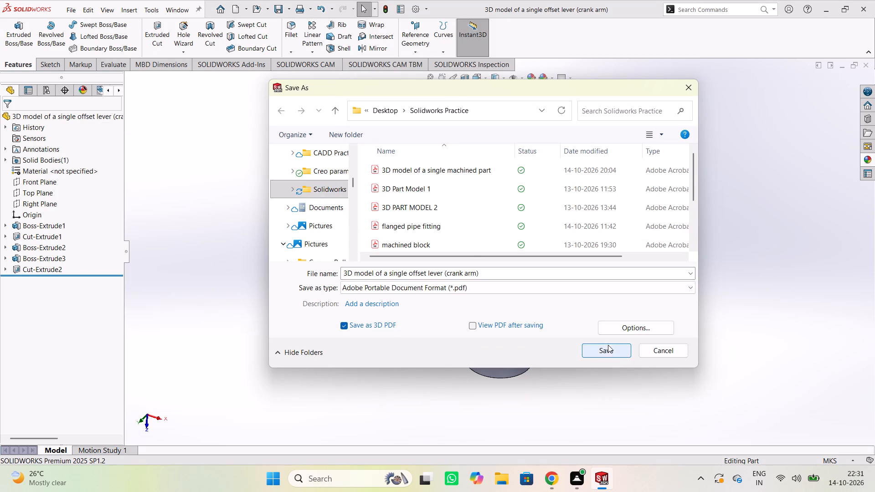
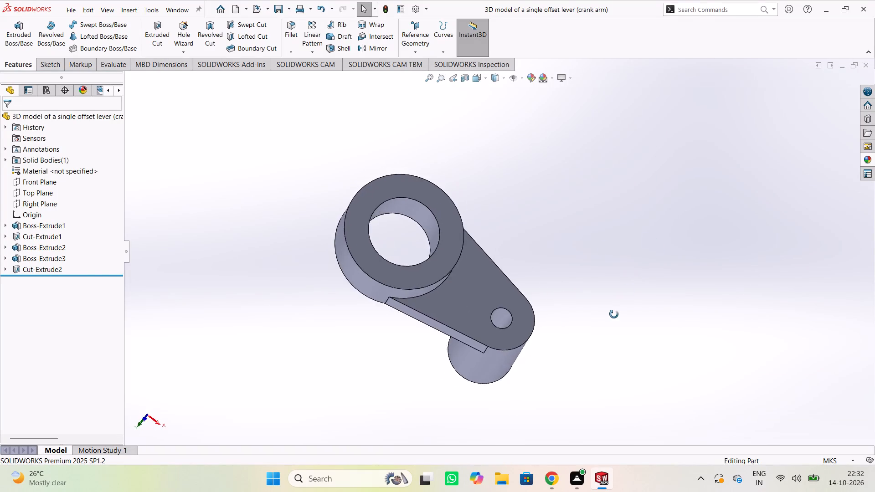
Examine the finished crank arm from all sides, checking the ring, tapered arm, offset boss and its through bore.
middle_click_drag(674, 228, 664, 236)
middle_click_drag(682, 225, 676, 257)
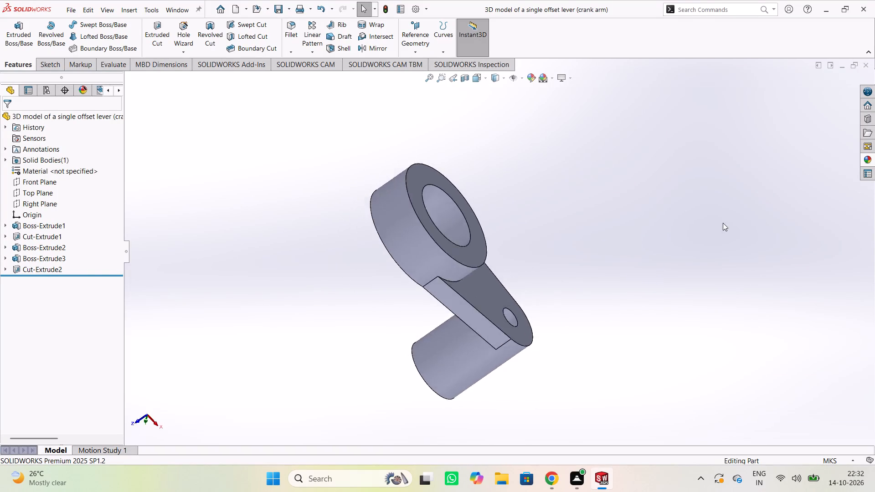
middle_click_drag(723, 223, 659, 241)
middle_click_drag(659, 243, 612, 261)
middle_click_drag(644, 240, 637, 227)
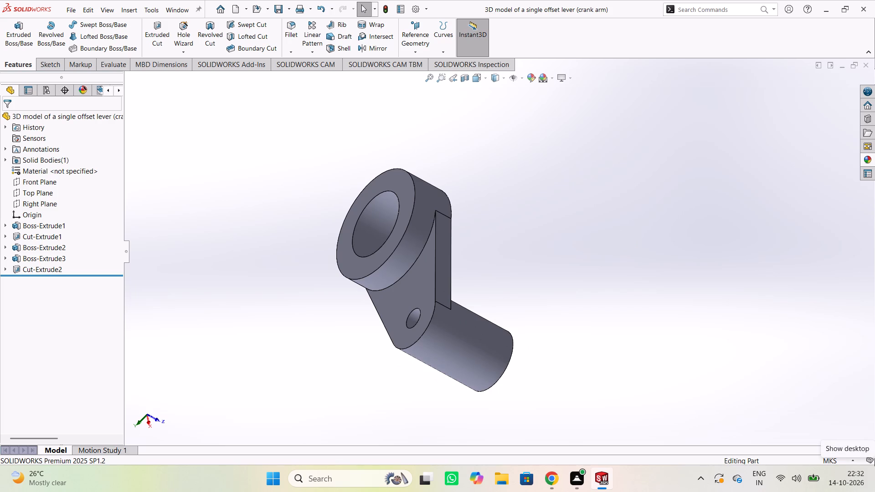
middle_click_drag(874, 458, 689, 464)
middle_click_drag(825, 208, 502, 491)
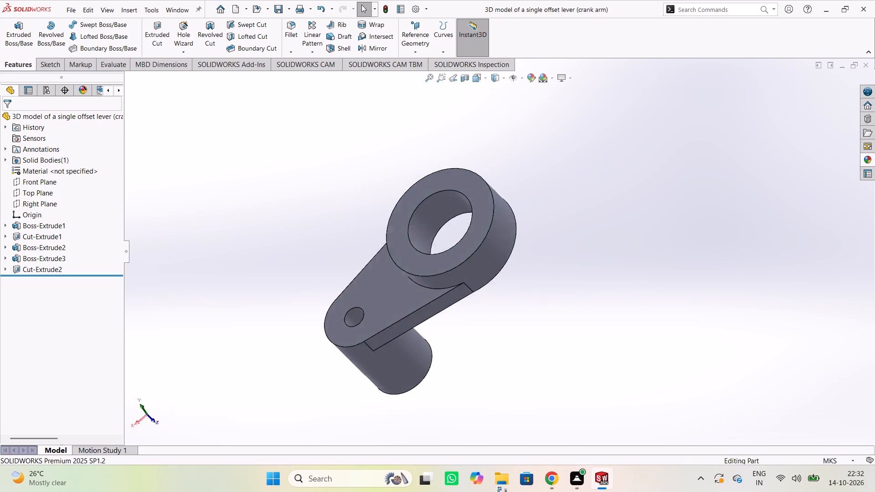
middle_click_drag(502, 491, 668, 491)
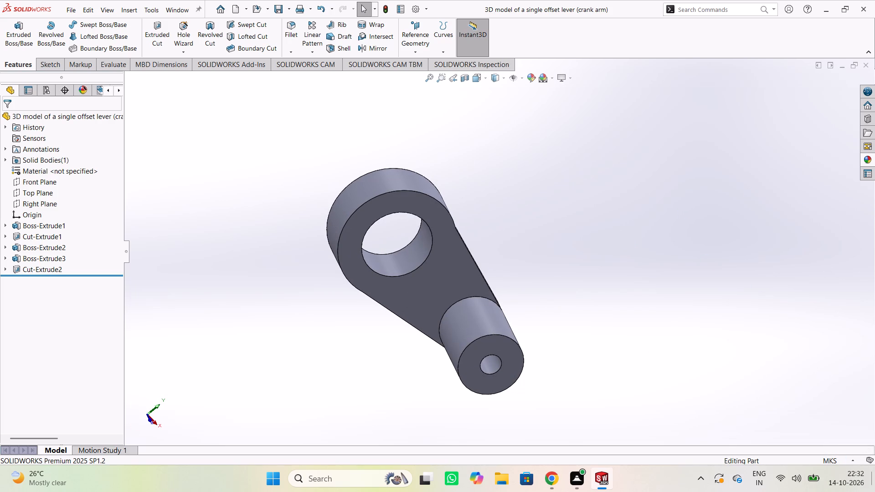
middle_click_drag(868, 491, 24, 14)
scroll(874, 491, "down", 1)
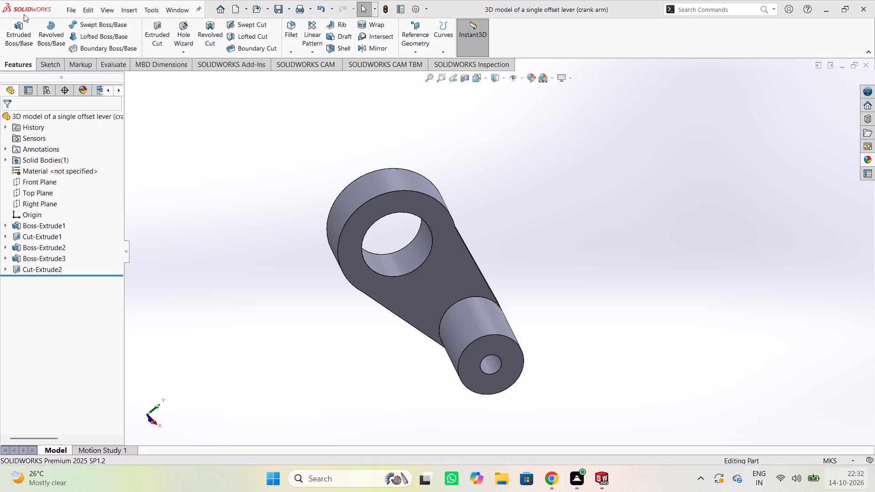
middle_click_drag(24, 14, 26, 1)
middle_click_drag(508, 269, 707, 369)
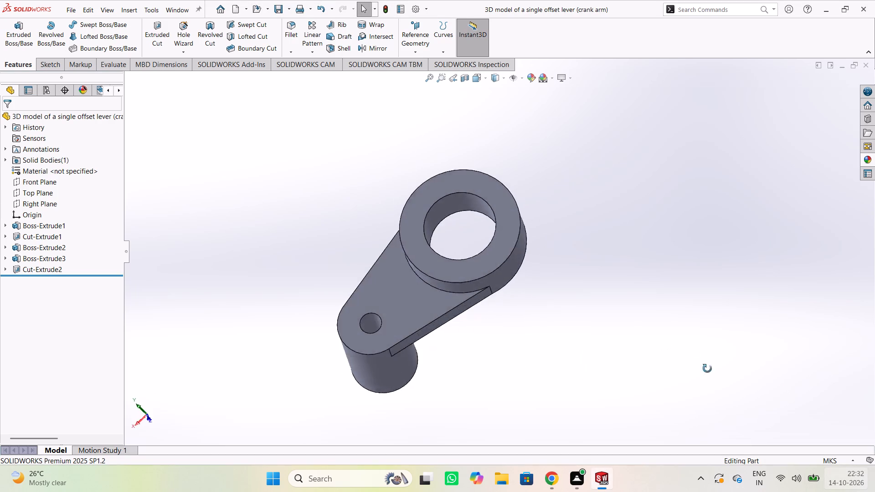
middle_click_drag(707, 369, 120, 251)
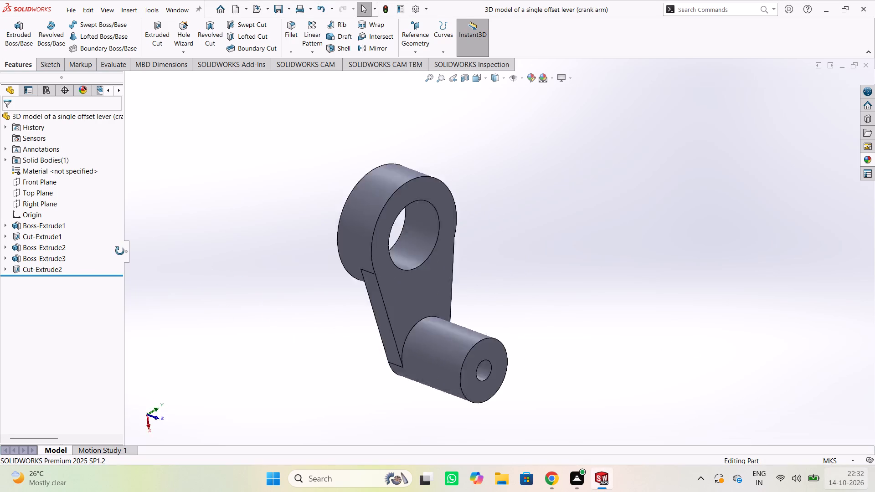
middle_click_drag(120, 251, 160, 256)
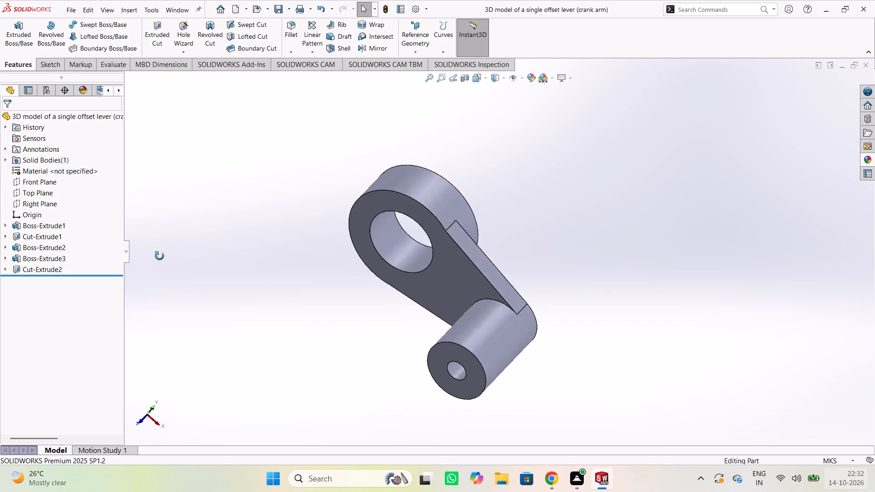
middle_click_drag(160, 256, 258, 211)
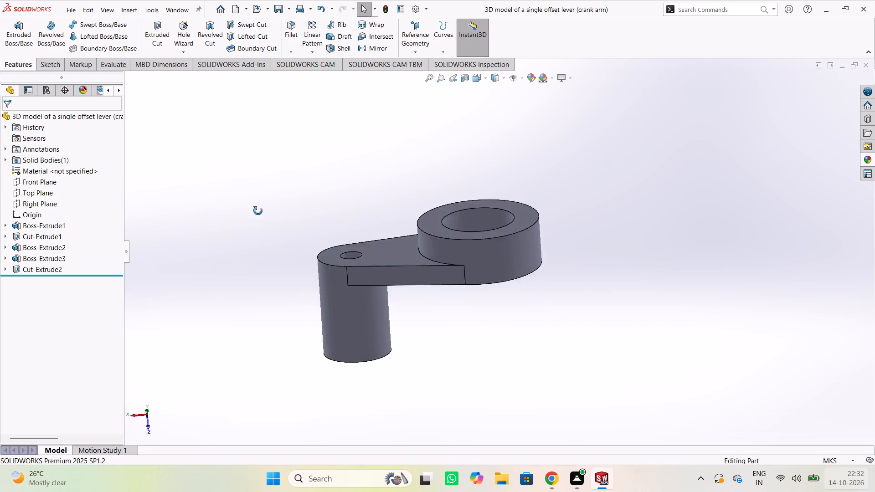
middle_click_drag(258, 211, 489, 371)
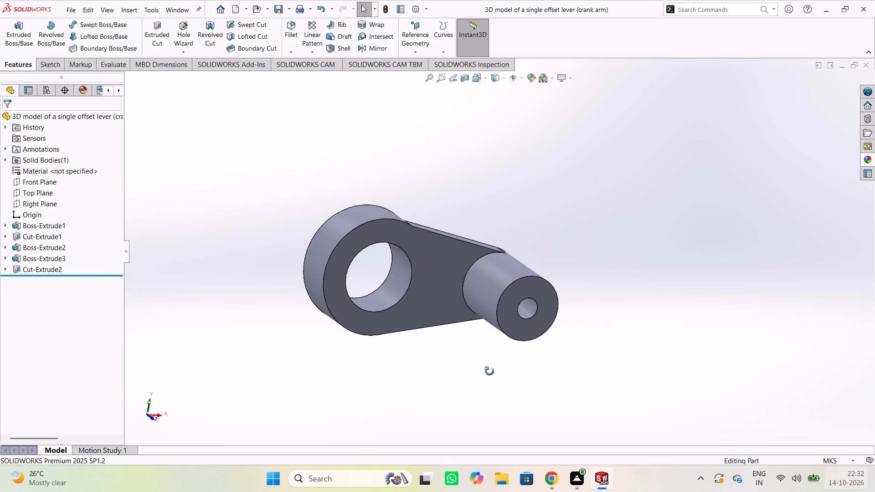
middle_click_drag(489, 371, 171, 300)
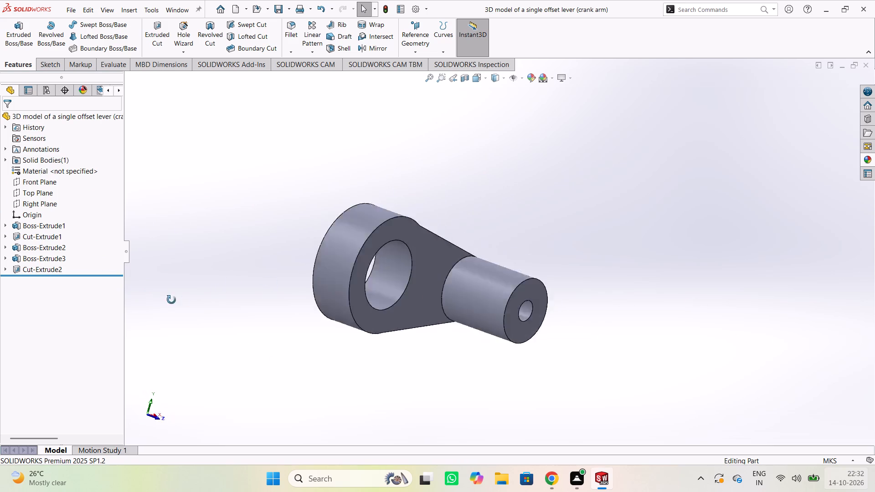
middle_click_drag(171, 300, 296, 328)
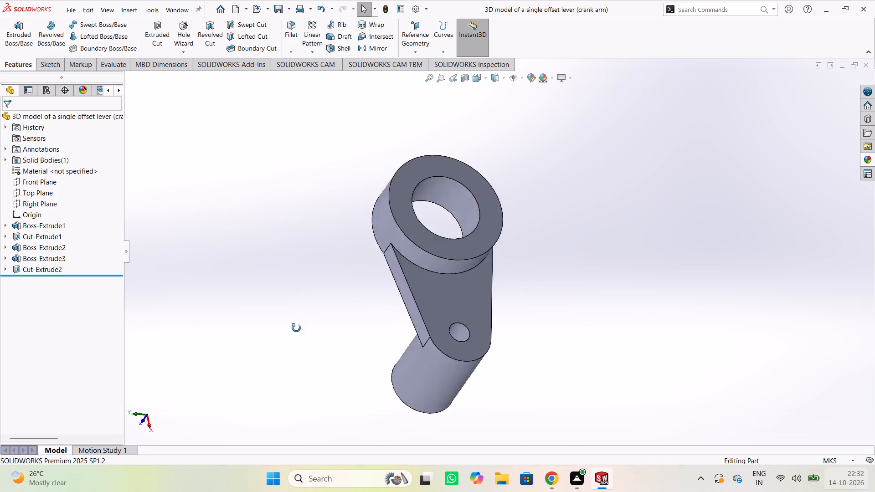
middle_click_drag(296, 328, 0, 265)
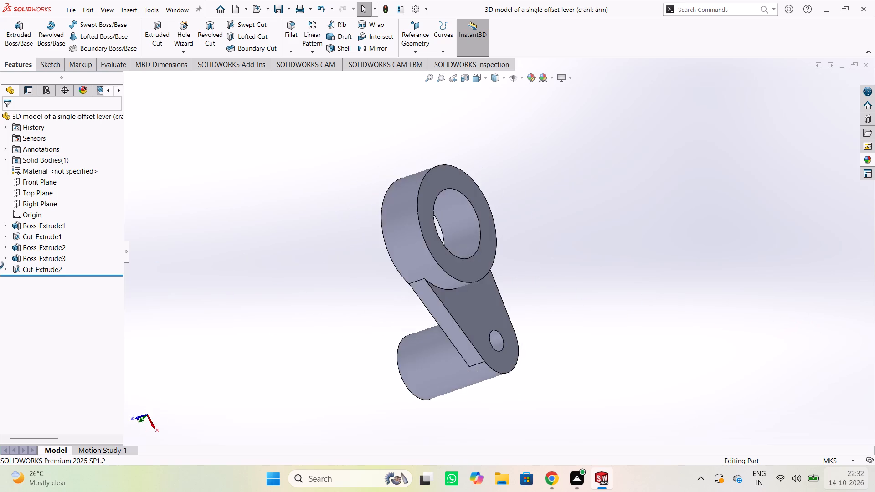
middle_click_drag(0, 265, 772, 331)
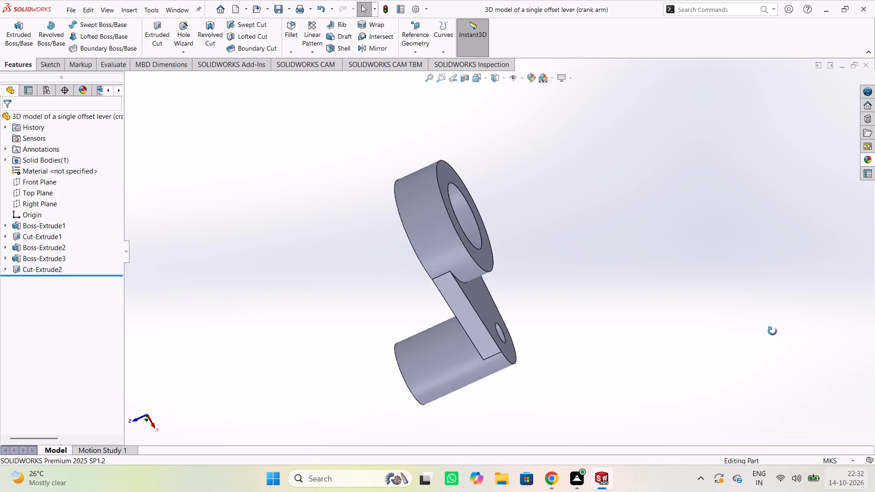
middle_click_drag(772, 331, 225, 355)
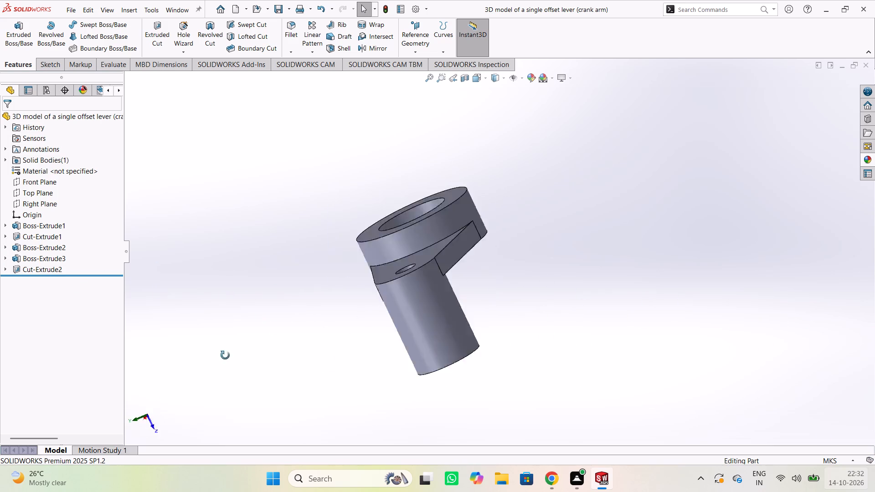
middle_click_drag(225, 355, 751, 428)
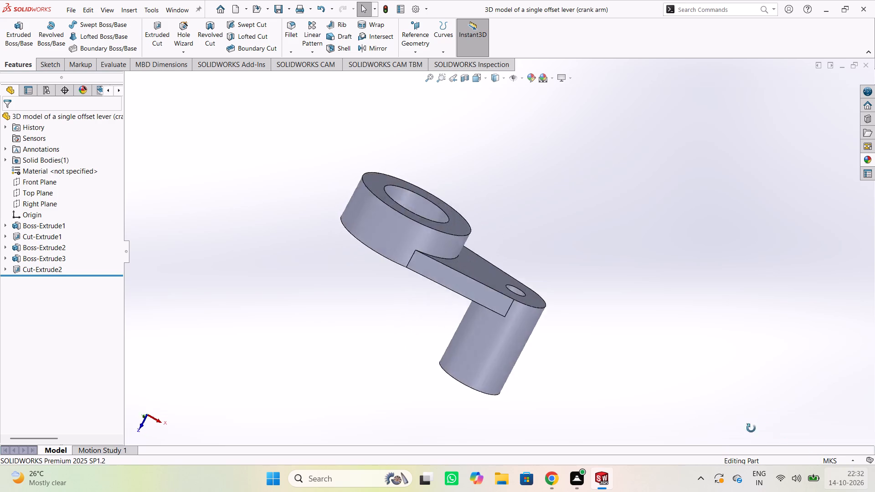
middle_click_drag(751, 428, 10, 338)
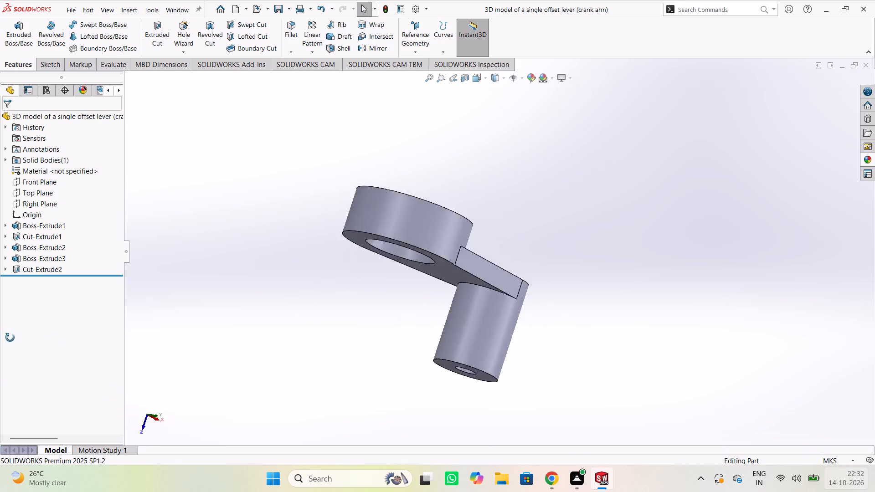
middle_click_drag(10, 338, 711, 454)
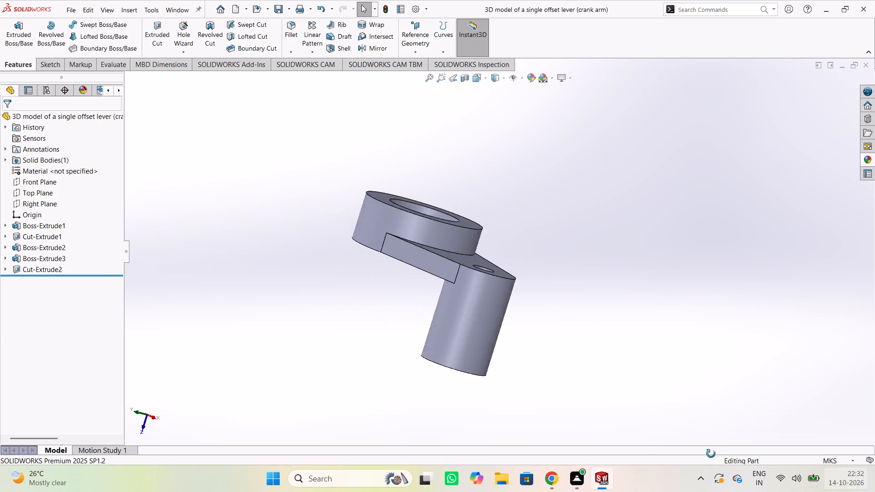
middle_click_drag(711, 454, 279, 350)
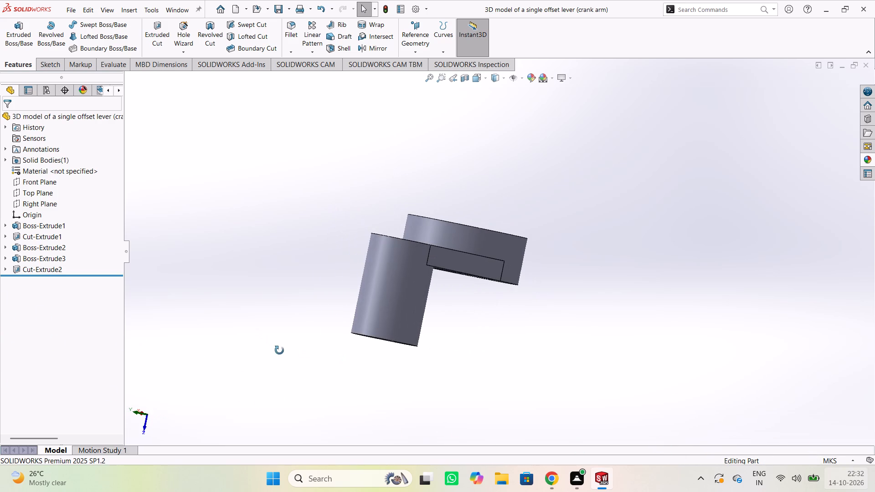
middle_click_drag(279, 350, 228, 379)
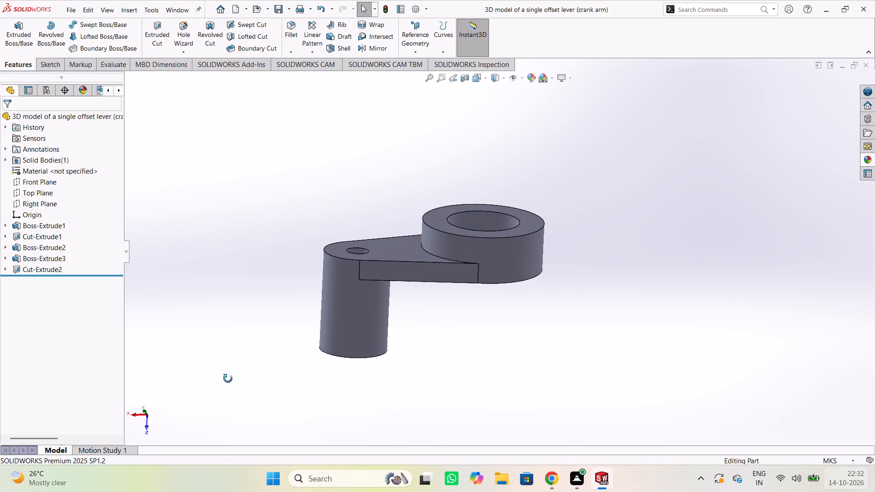
middle_click_drag(228, 379, 148, 334)
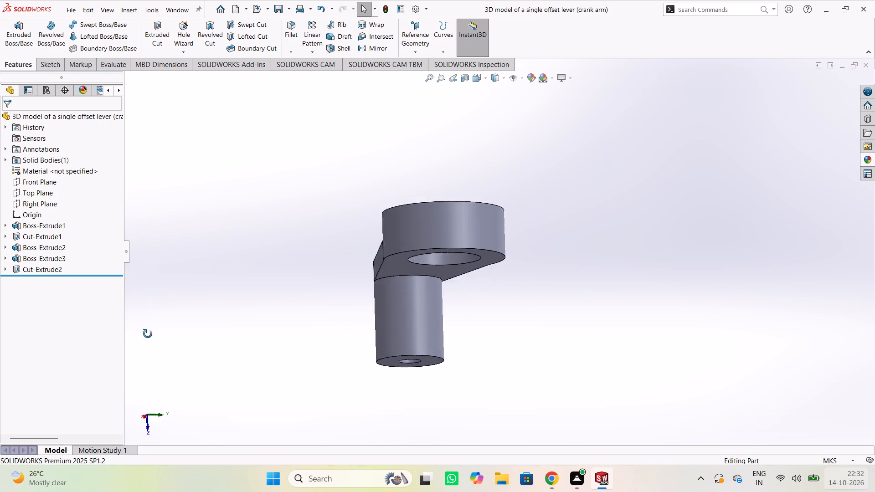
middle_click_drag(148, 334, 80, 313)
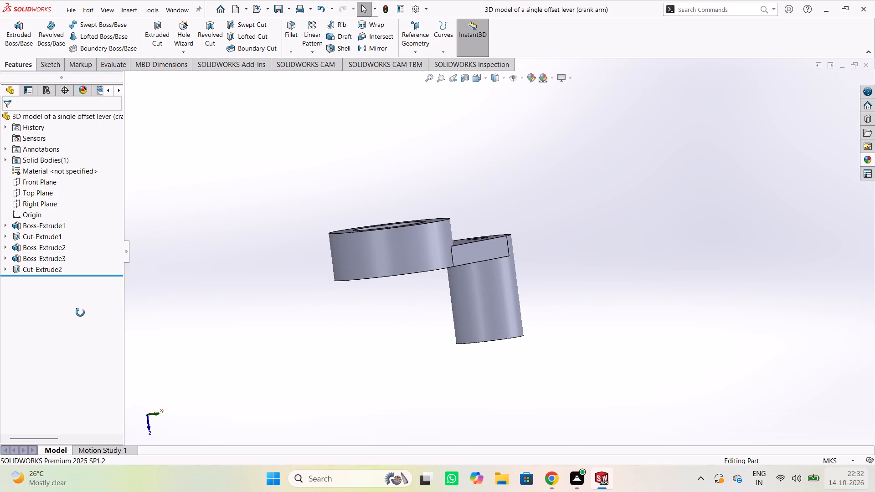
middle_click_drag(80, 313, 260, 397)
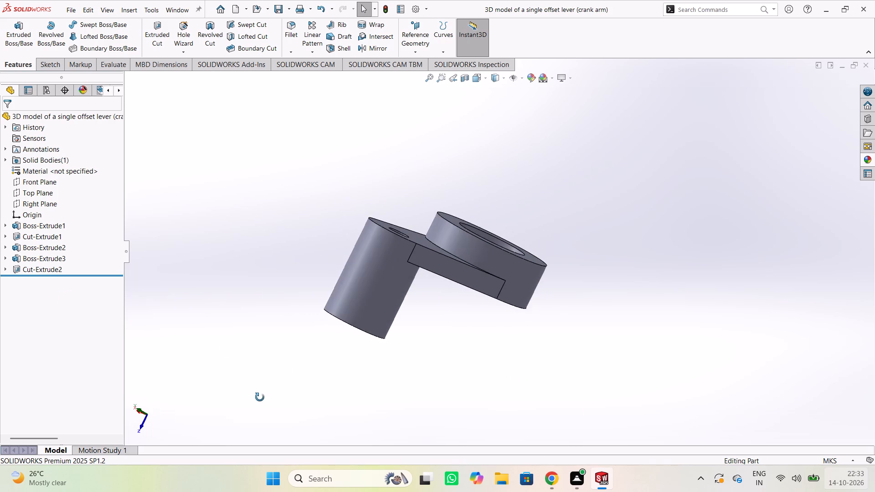
middle_click_drag(260, 397, 213, 336)
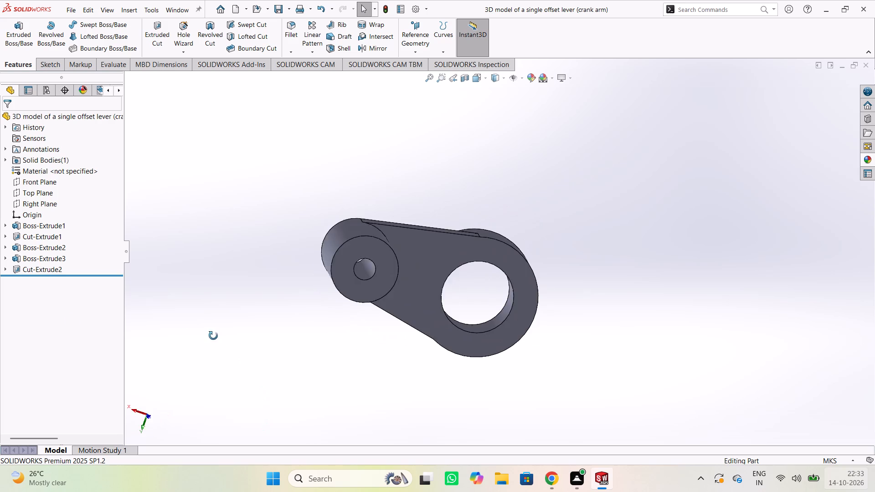
middle_click_drag(213, 336, 214, 477)
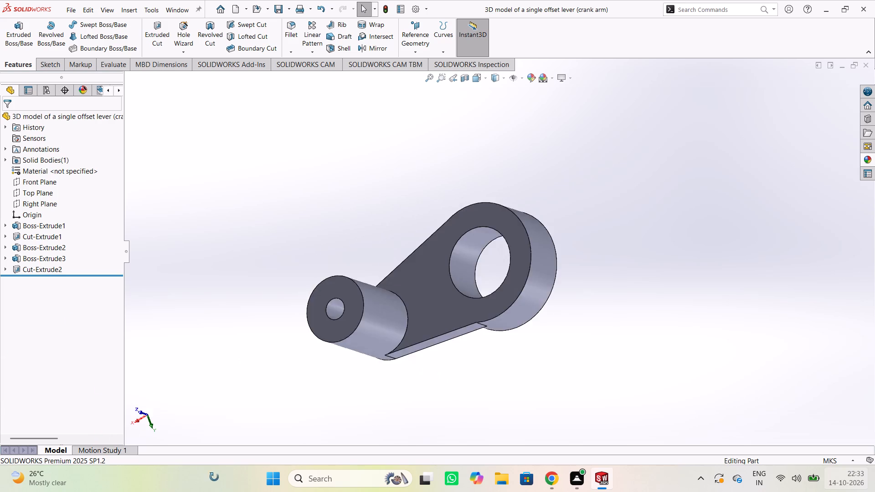
middle_click_drag(214, 477, 122, 470)
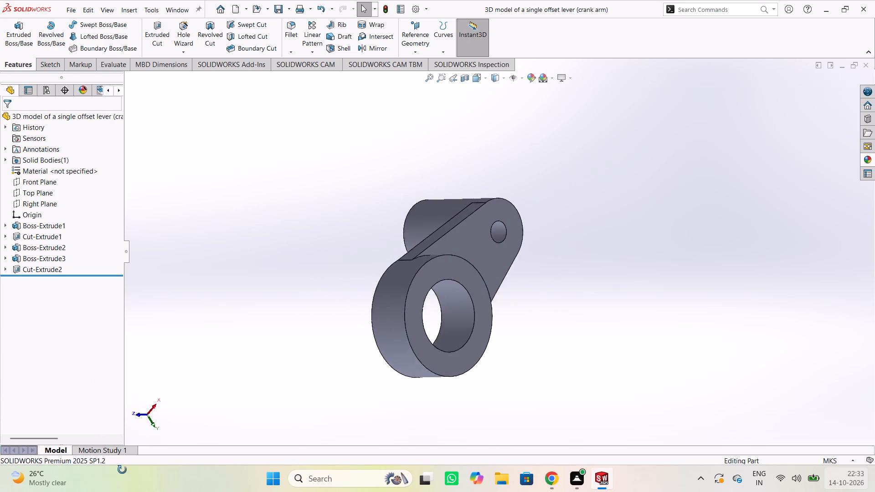
middle_click_drag(122, 470, 0, 375)
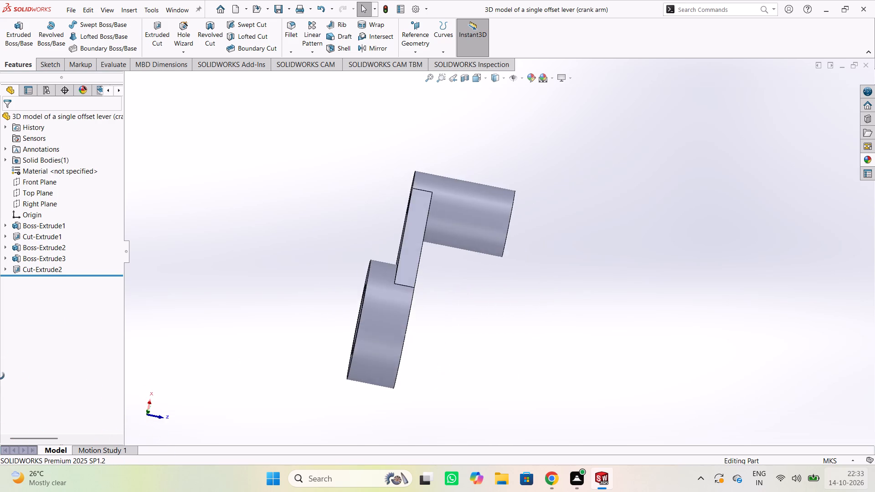
middle_click_drag(0, 375, 380, 394)
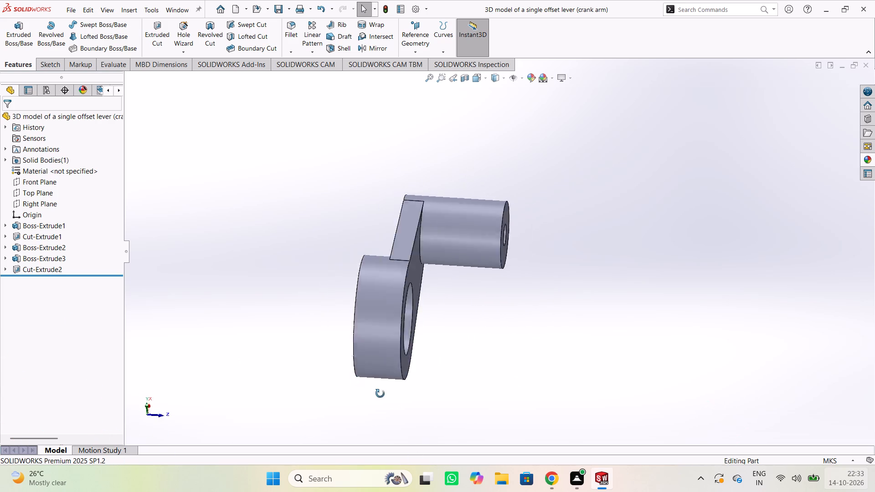
middle_click_drag(380, 394, 371, 436)
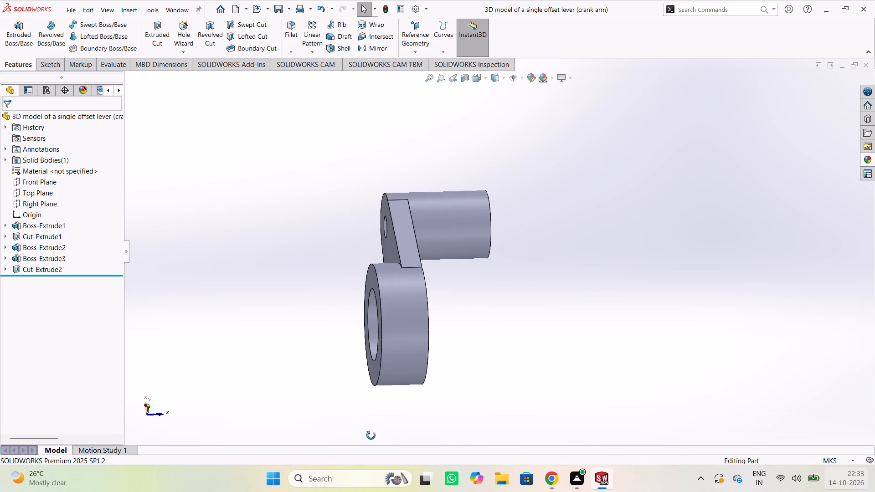
middle_click_drag(371, 436, 546, 487)
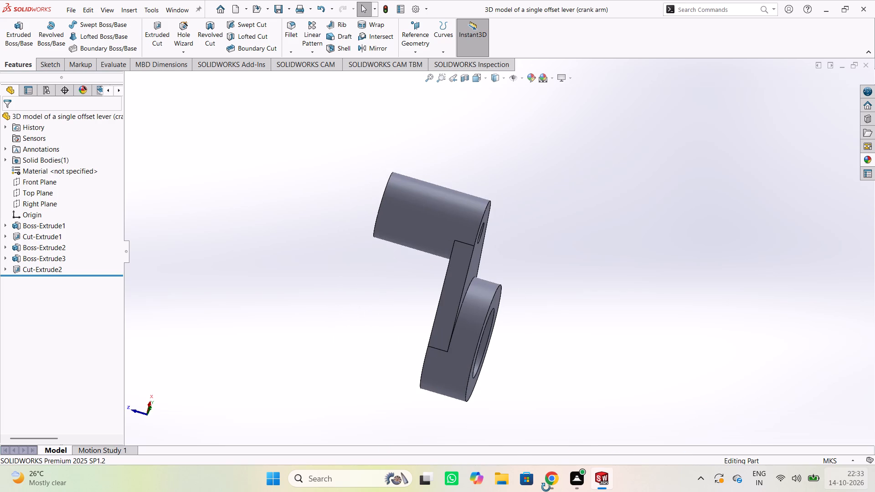
middle_click_drag(546, 487, 243, 446)
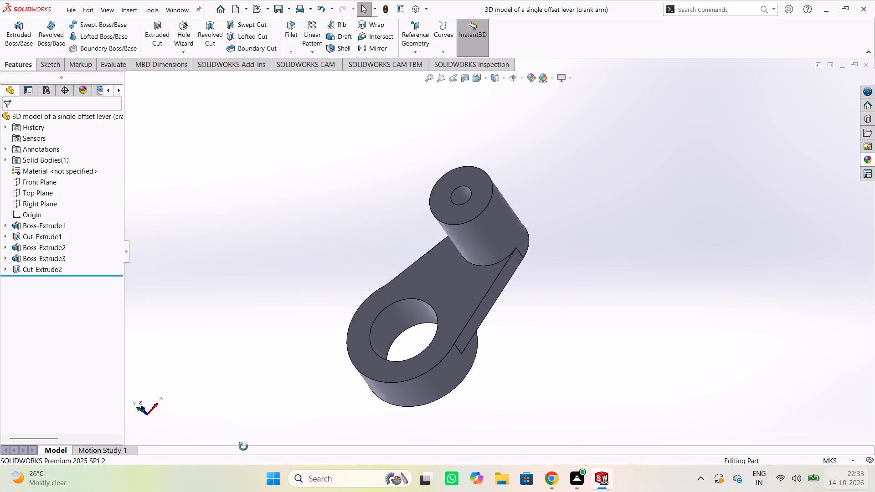
middle_click_drag(243, 446, 874, 436)
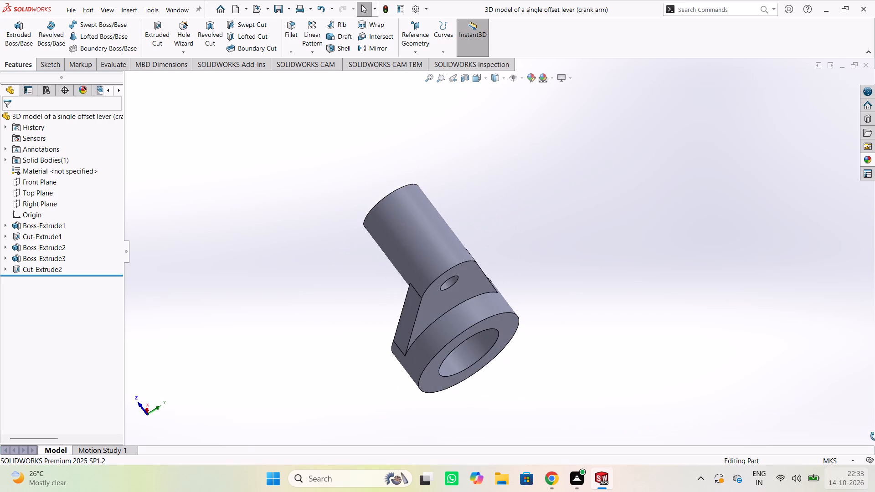
middle_click_drag(874, 436, 566, 407)
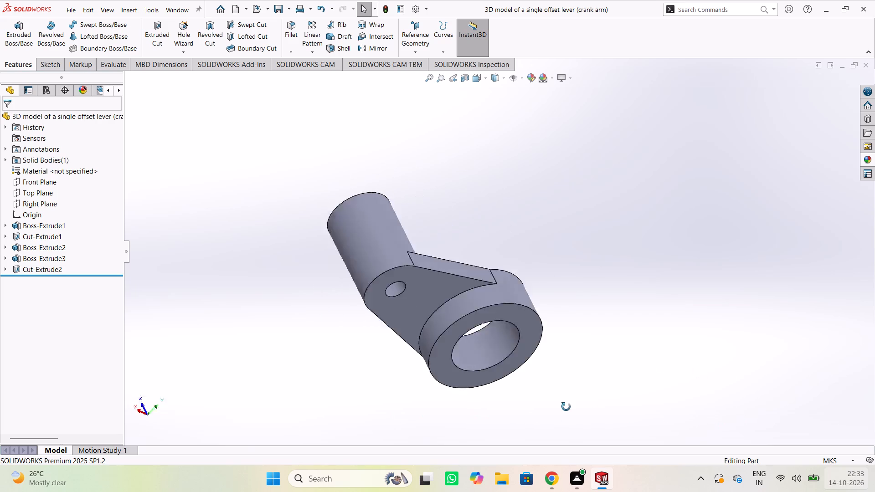
Inspect the crank arm from front, back, edge-on and underside angles, checking how the tapered arm joins the ring and the offset bored boss.
middle_click_drag(566, 407, 443, 342)
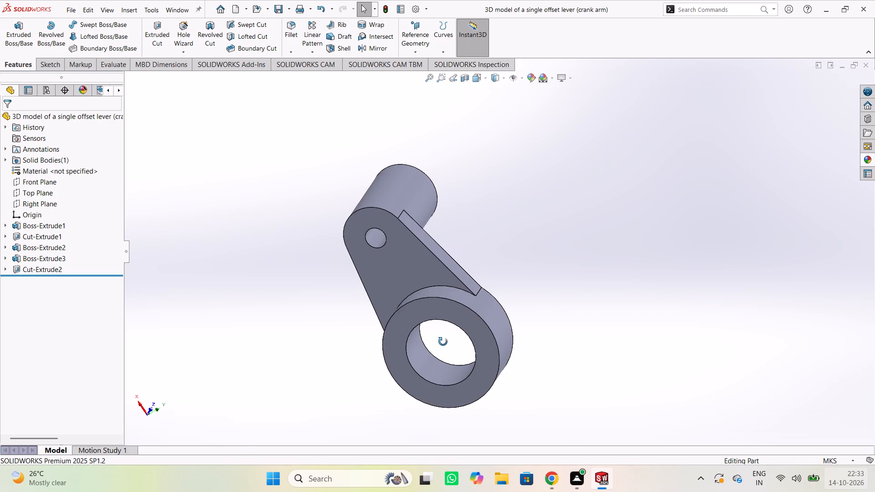
middle_click_drag(443, 342, 428, 347)
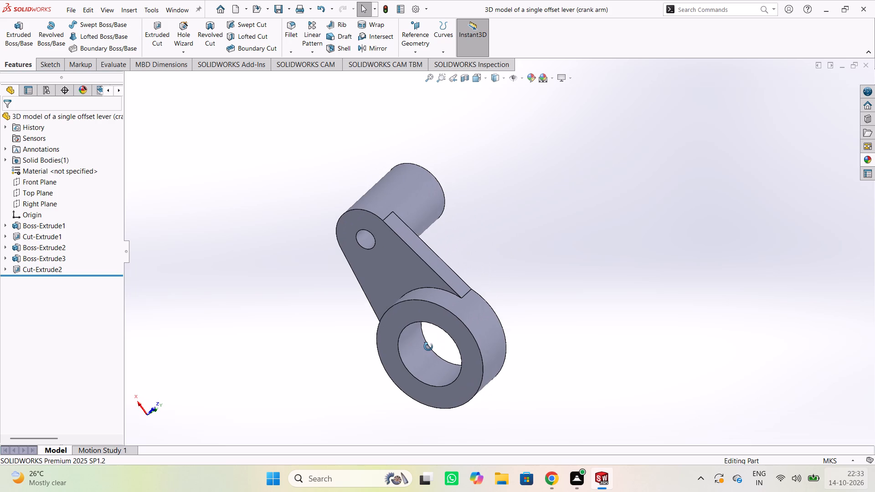
middle_click_drag(428, 347, 427, 348)
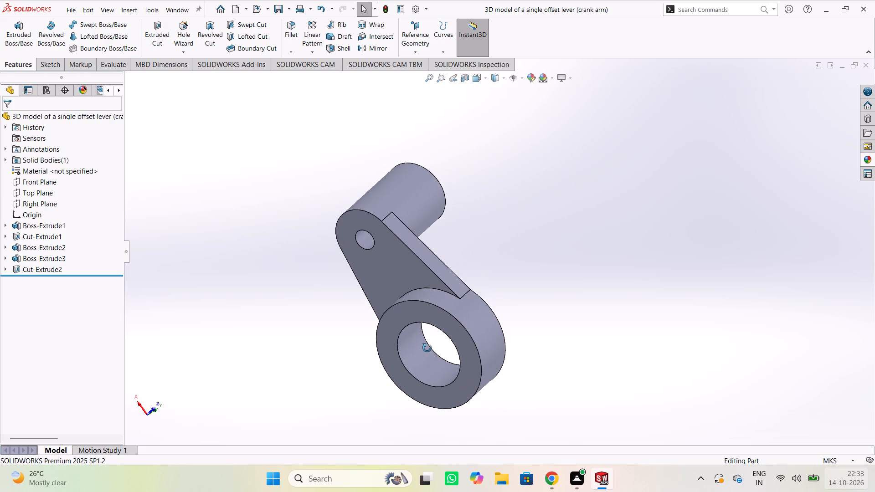
middle_click_drag(427, 348, 421, 349)
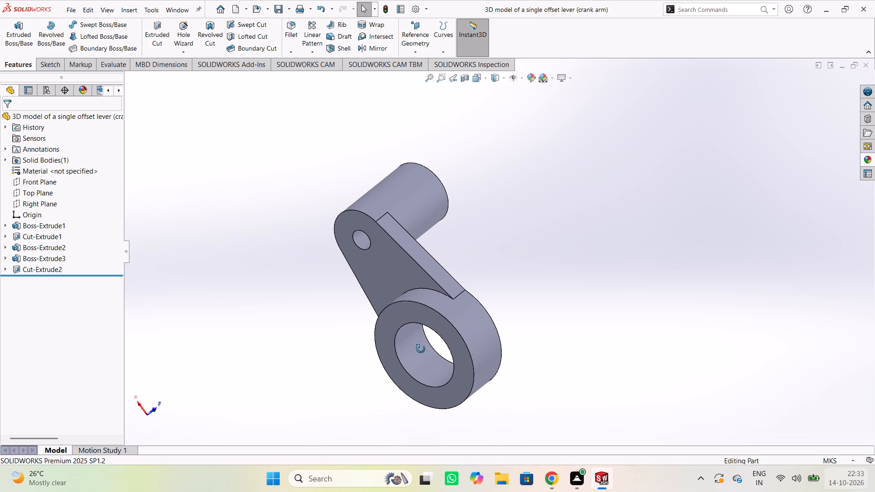
middle_click_drag(421, 349, 418, 351)
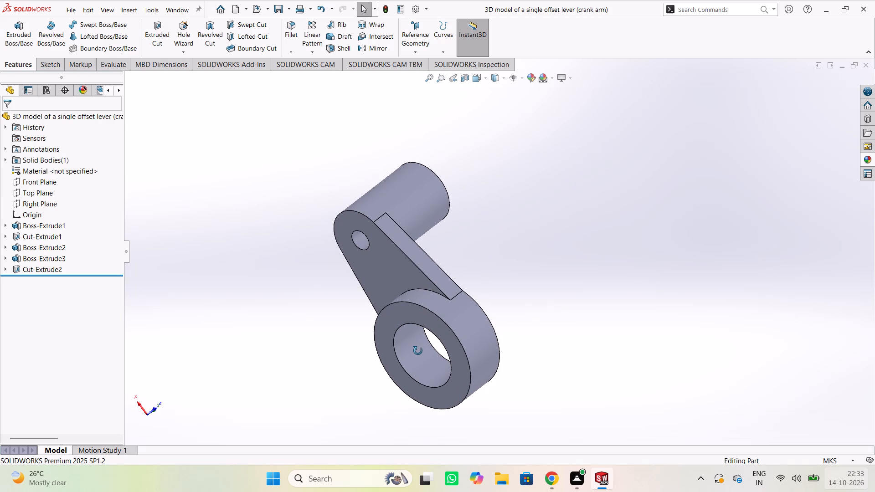
middle_click_drag(418, 351, 0, 267)
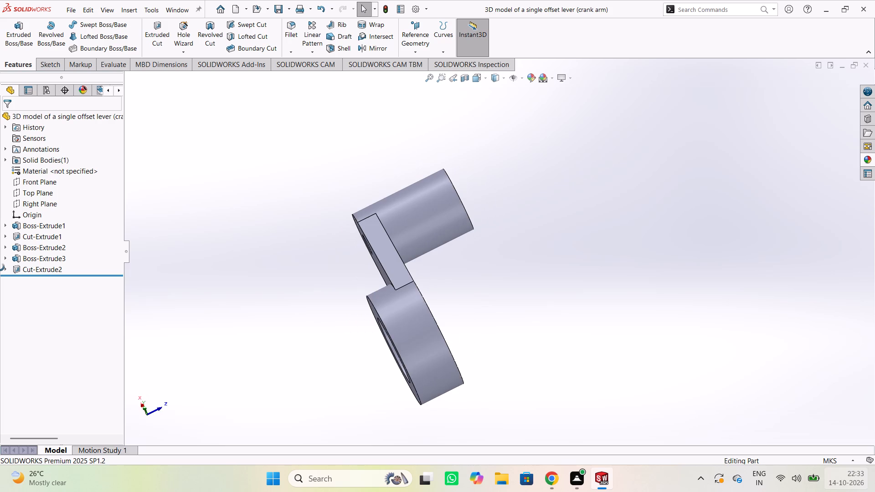
middle_click_drag(0, 267, 0, 266)
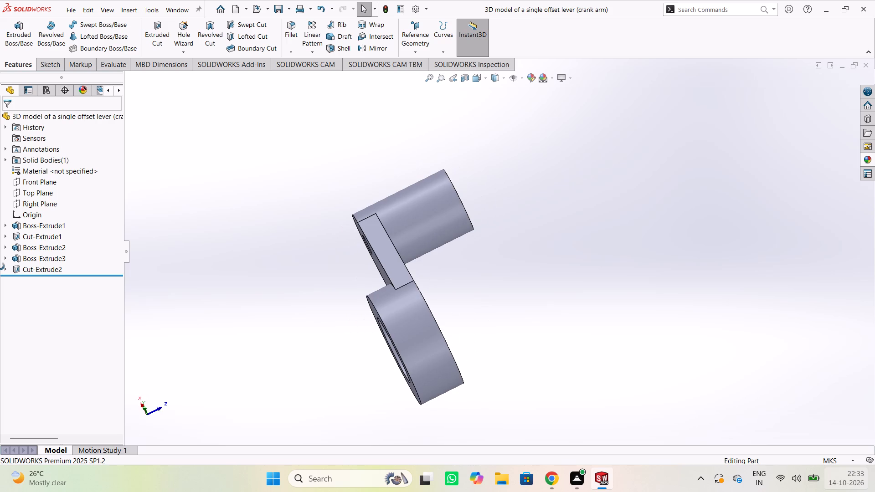
middle_click_drag(0, 266, 576, 294)
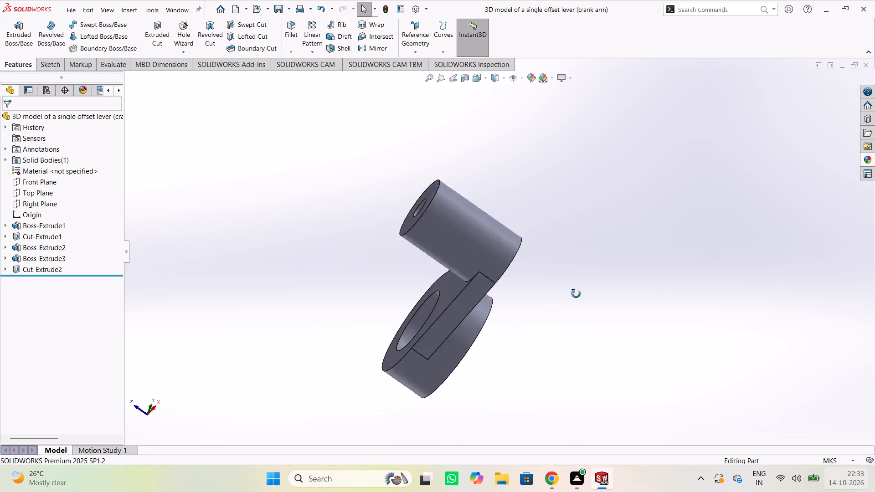
middle_click_drag(576, 294, 0, 203)
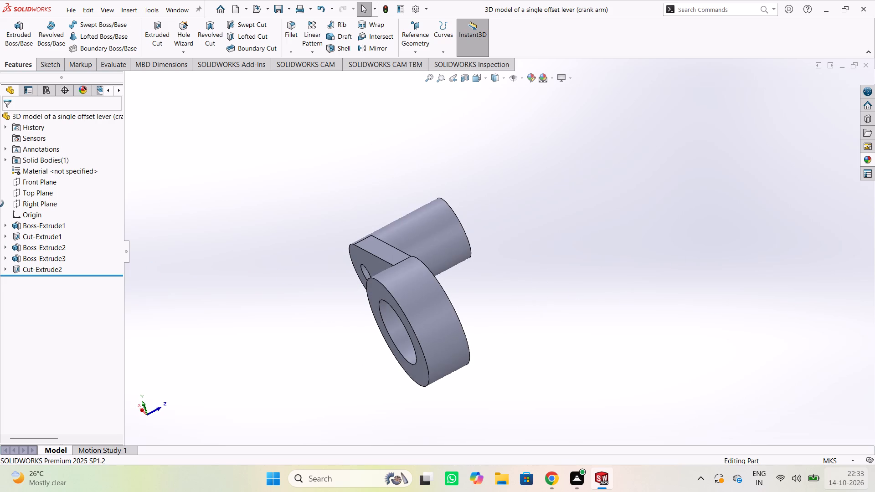
middle_click_drag(0, 203, 372, 284)
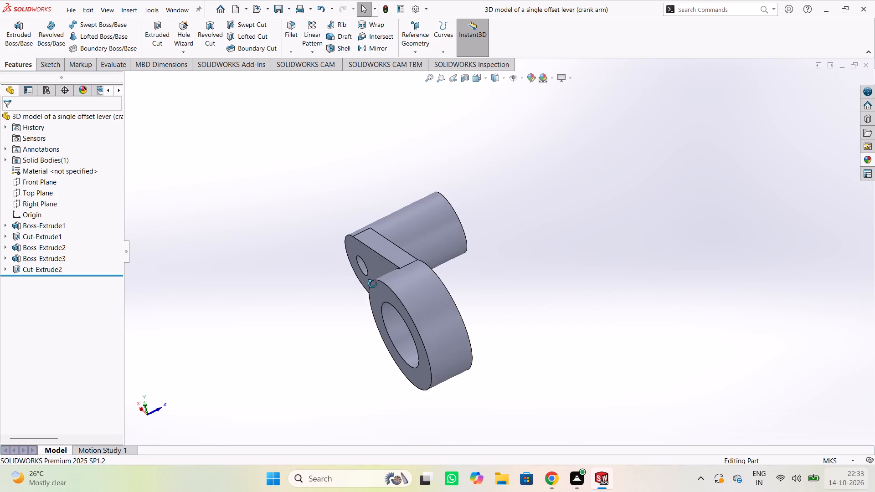
middle_click_drag(372, 284, 318, 211)
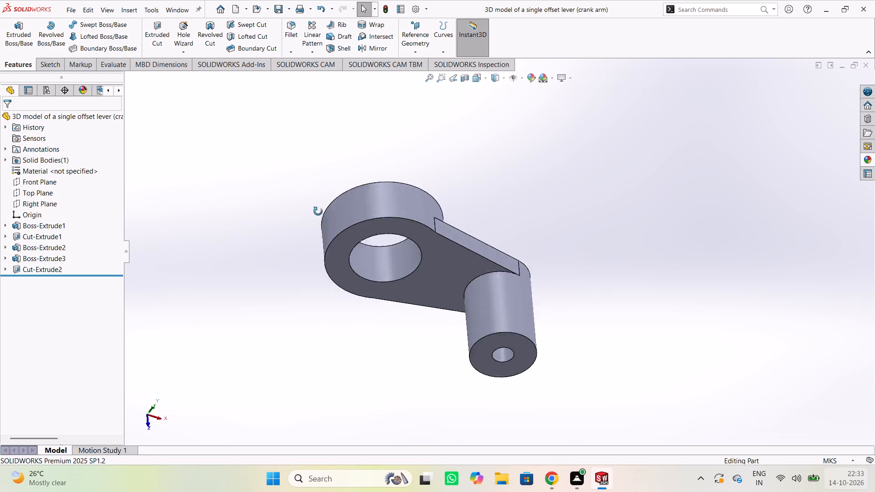
middle_click_drag(318, 211, 554, 169)
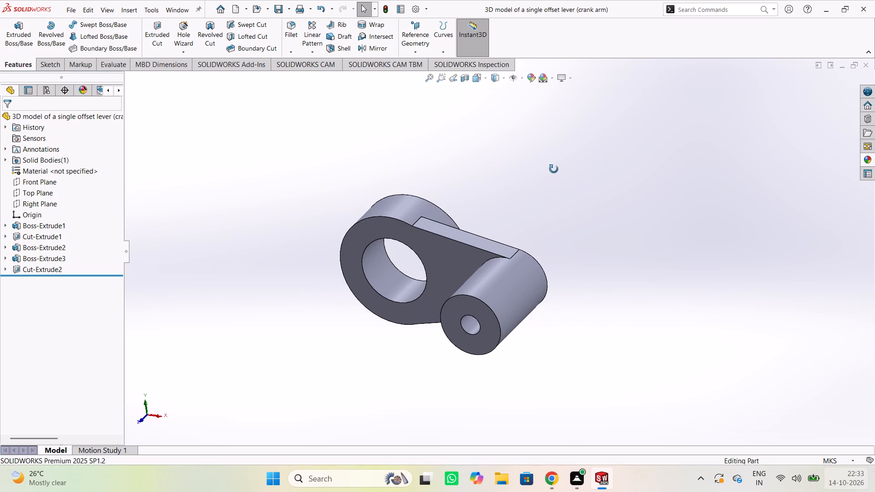
middle_click_drag(554, 169, 256, 120)
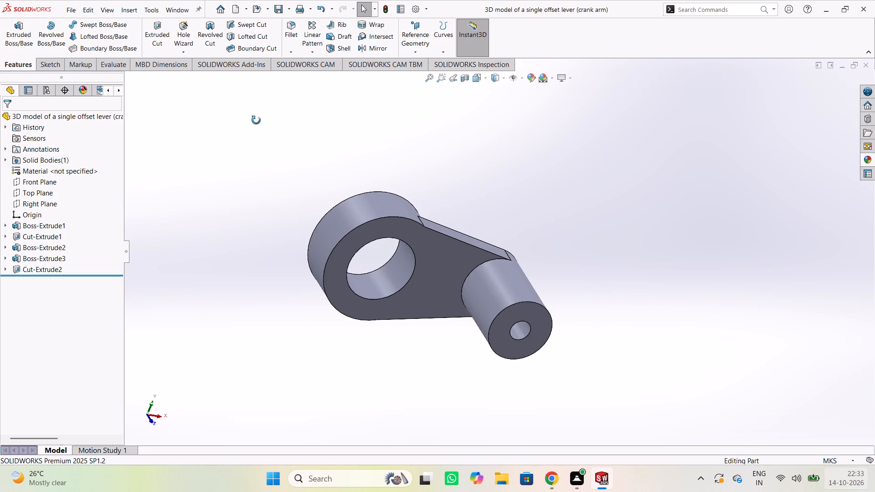
middle_click_drag(256, 120, 874, 359)
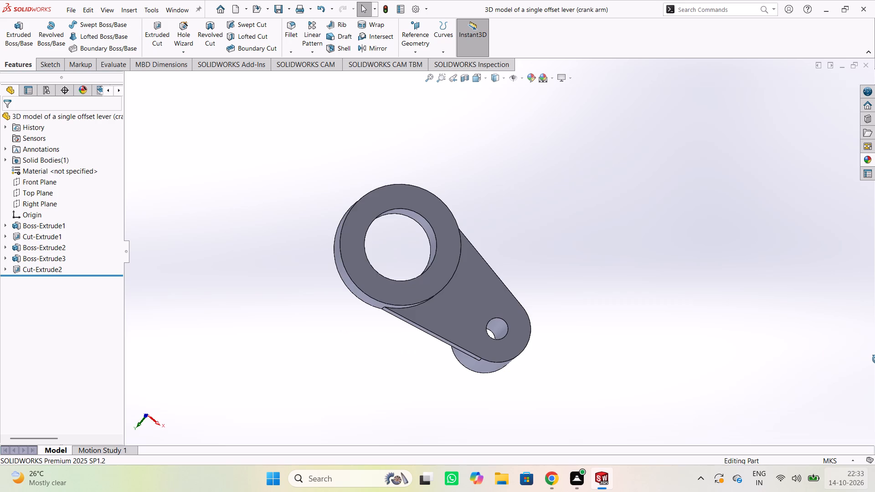
middle_click_drag(874, 359, 874, 220)
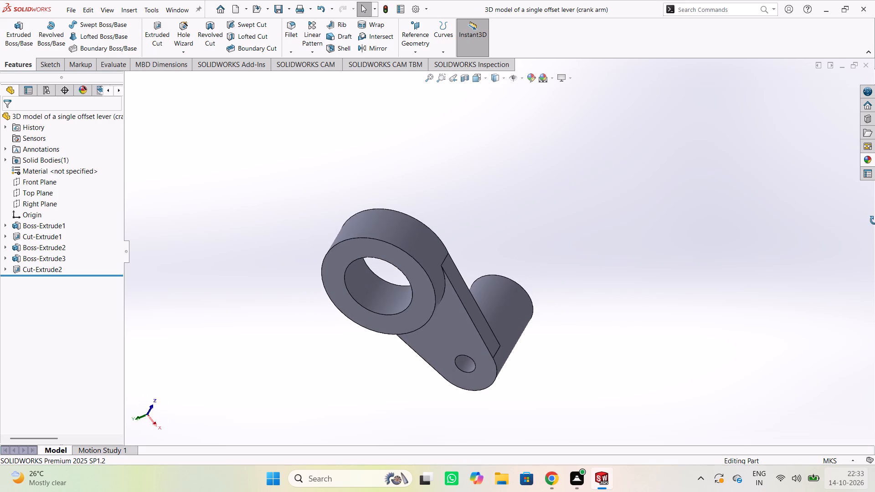
middle_click_drag(874, 220, 101, 154)
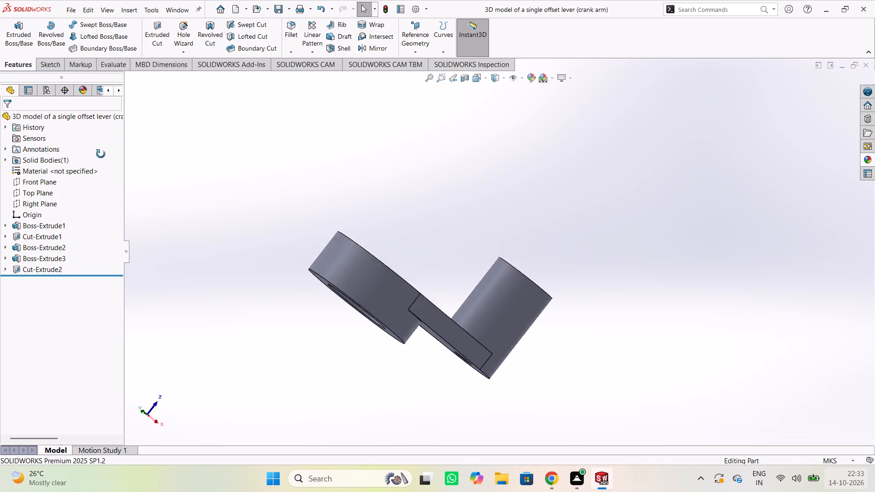
middle_click_drag(101, 154, 0, 90)
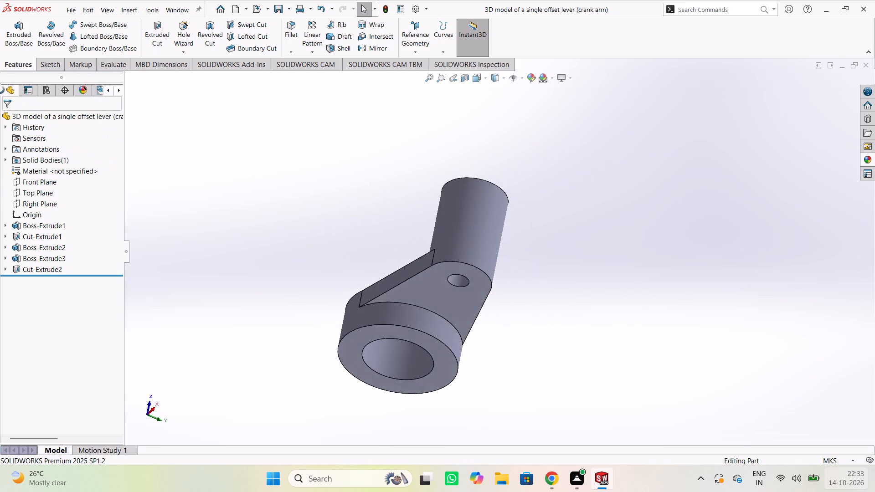
middle_click_drag(0, 90, 874, 365)
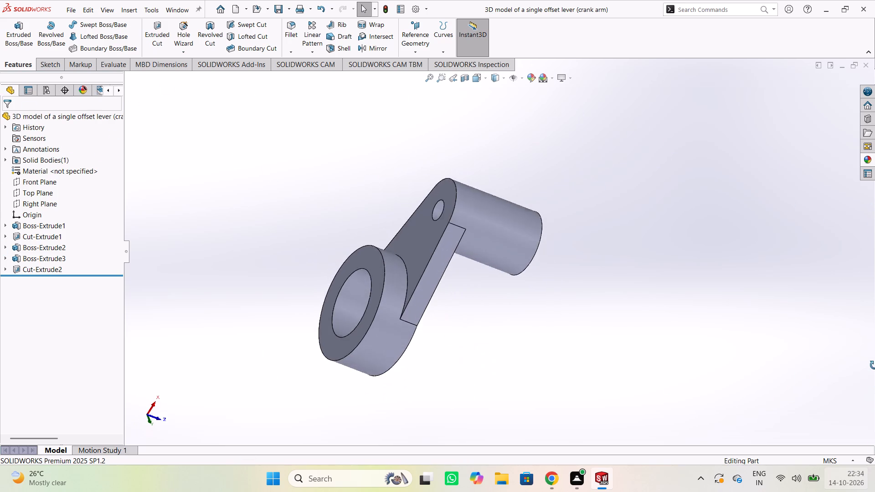
middle_click_drag(874, 365, 463, 203)
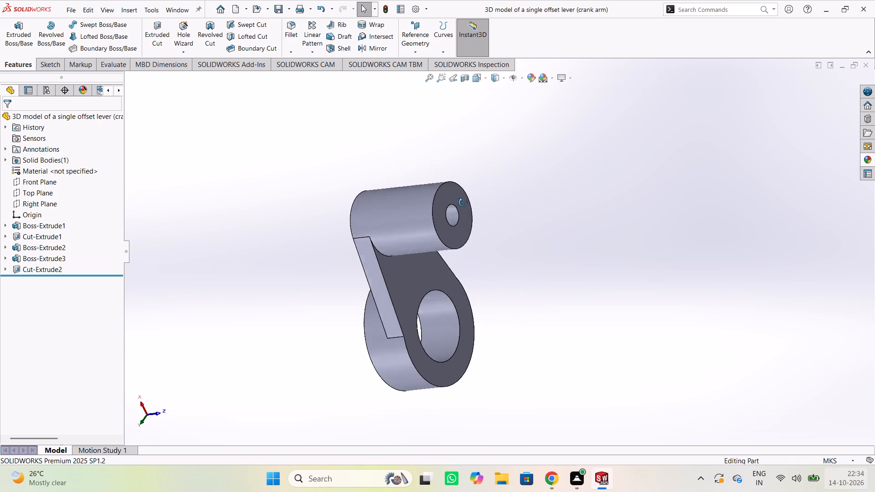
middle_click_drag(463, 203, 485, 179)
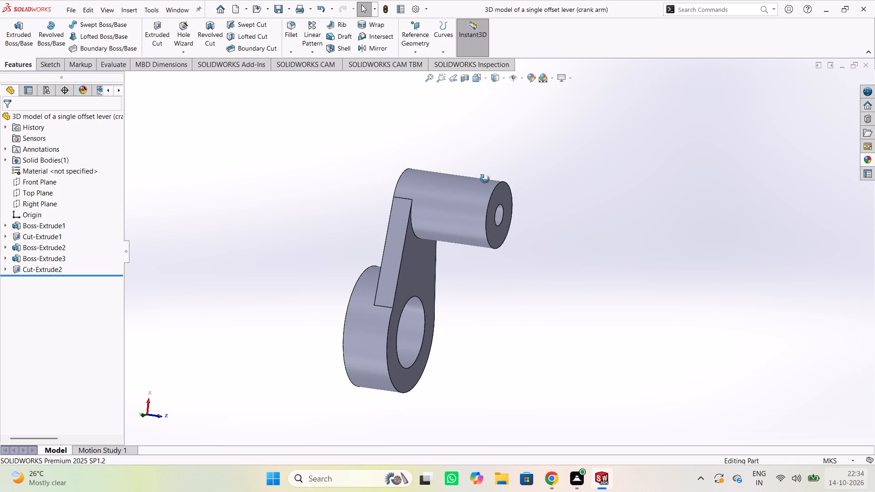
middle_click_drag(485, 179, 581, 221)
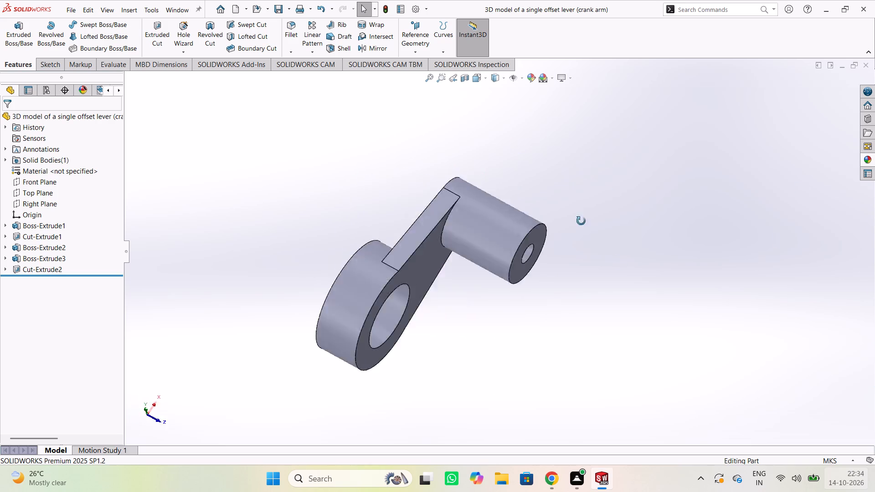
middle_click_drag(581, 221, 685, 330)
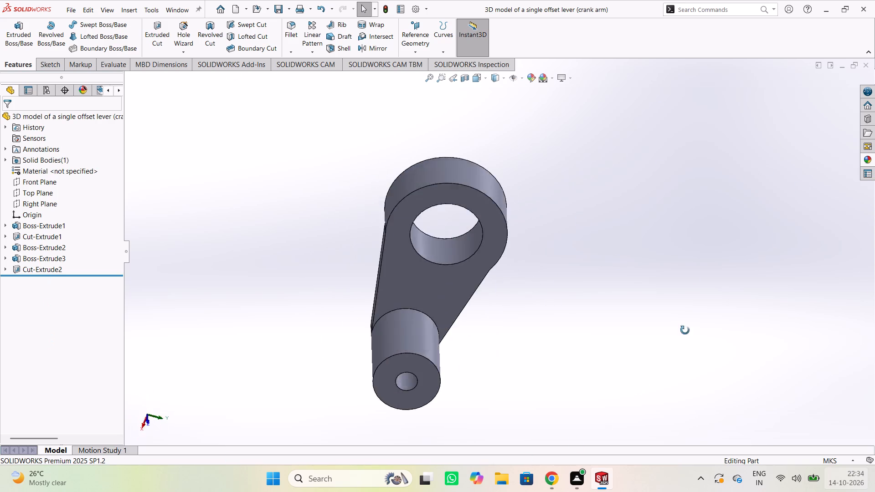
middle_click_drag(685, 330, 155, 491)
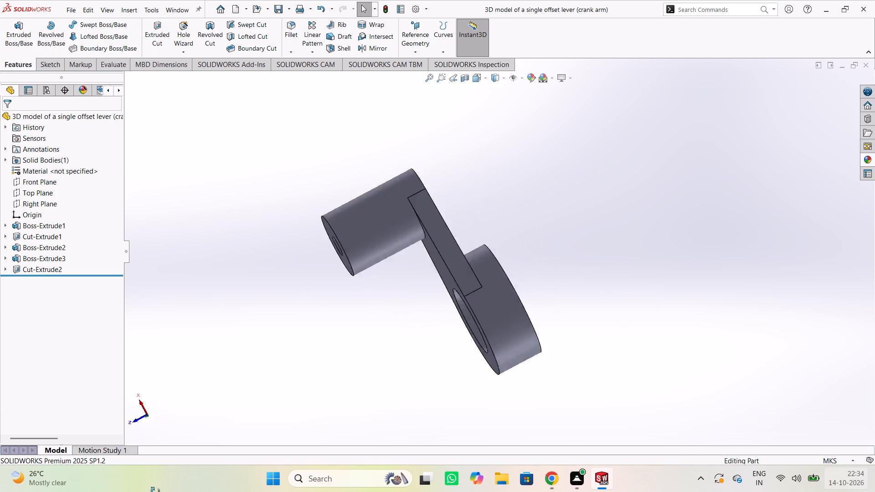
middle_click_drag(155, 491, 584, 71)
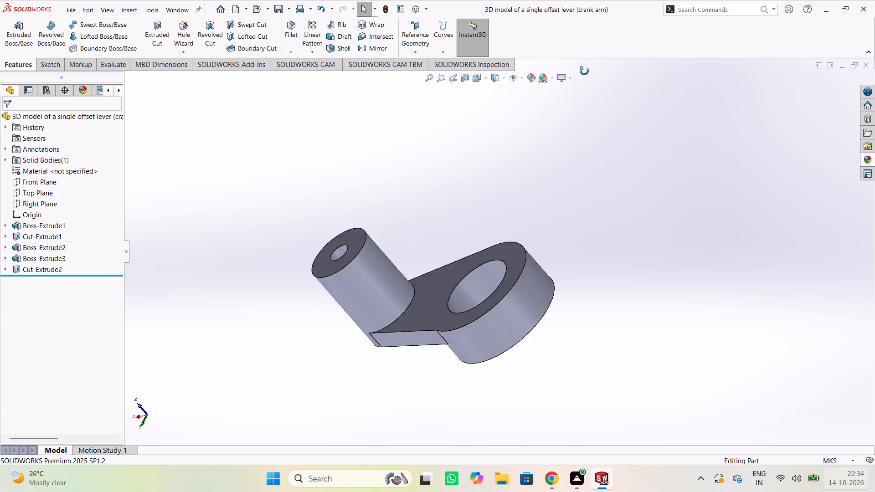
middle_click_drag(584, 71, 827, 0)
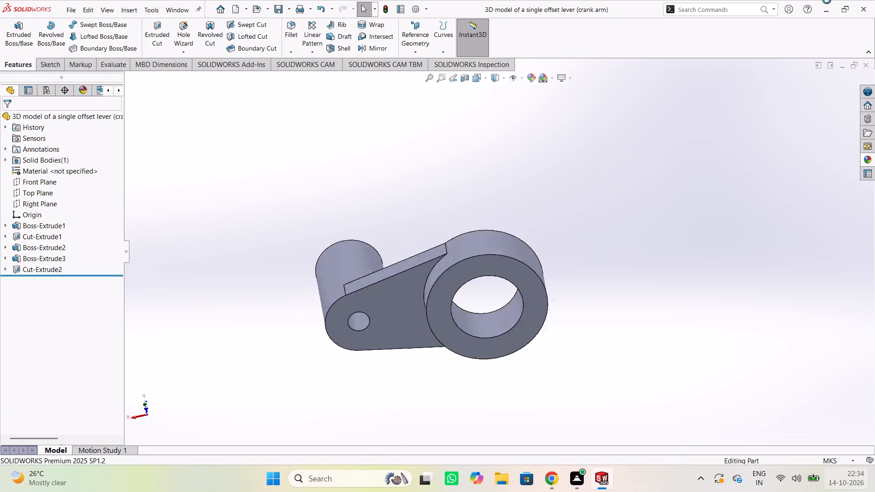
middle_click_drag(827, 0, 0, 103)
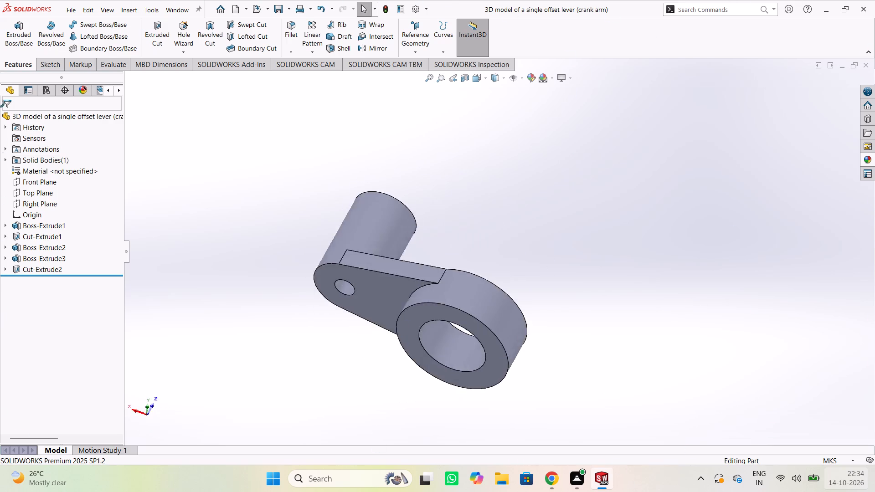
middle_click_drag(0, 103, 581, 491)
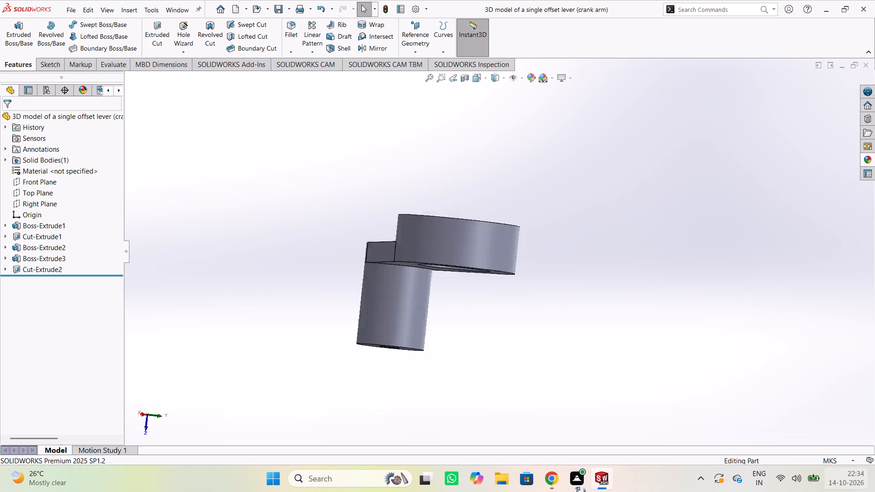
middle_click_drag(581, 491, 142, 202)
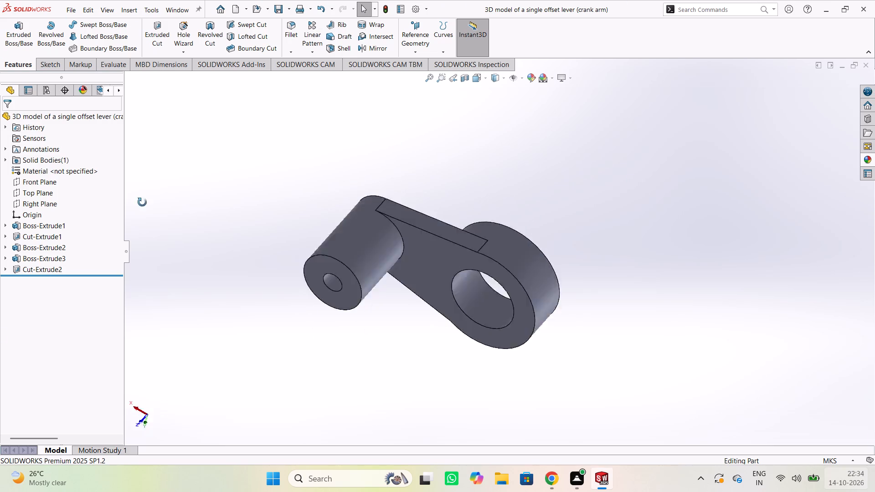
middle_click_drag(142, 202, 874, 491)
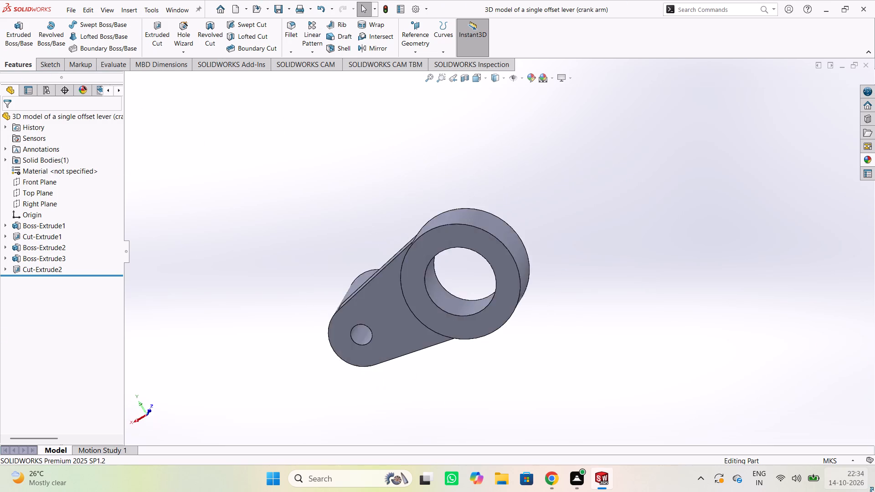
middle_click_drag(874, 491, 125, 0)
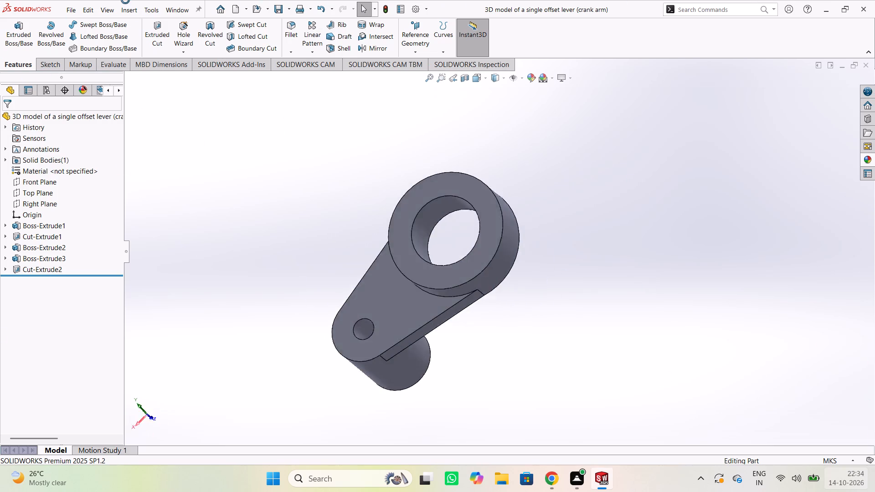
middle_click_drag(125, 0, 0, 40)
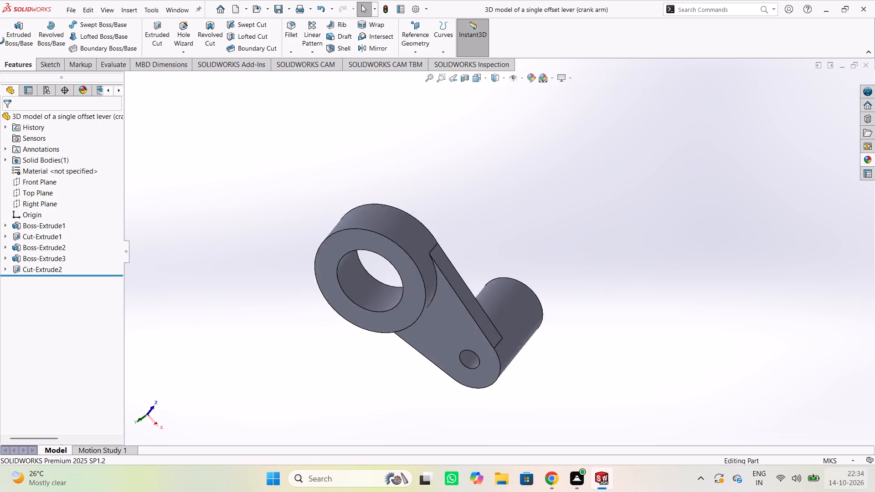
middle_click_drag(0, 40, 7, 58)
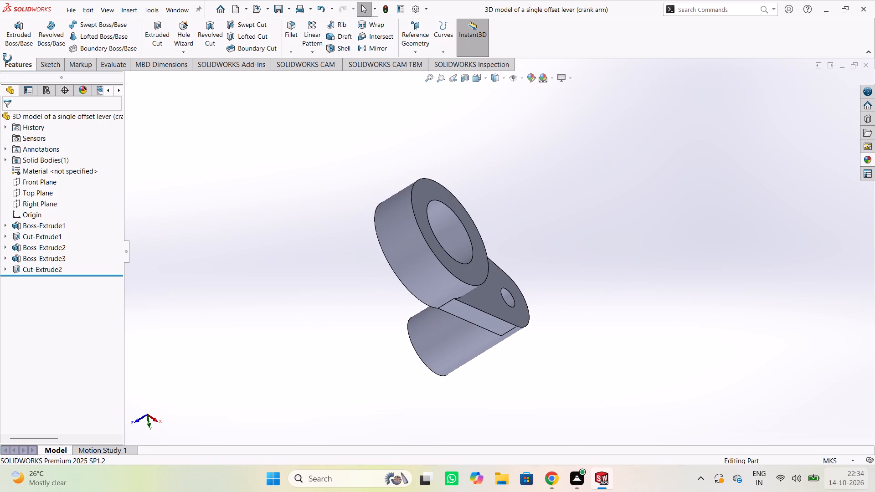
middle_click_drag(7, 58, 0, 0)
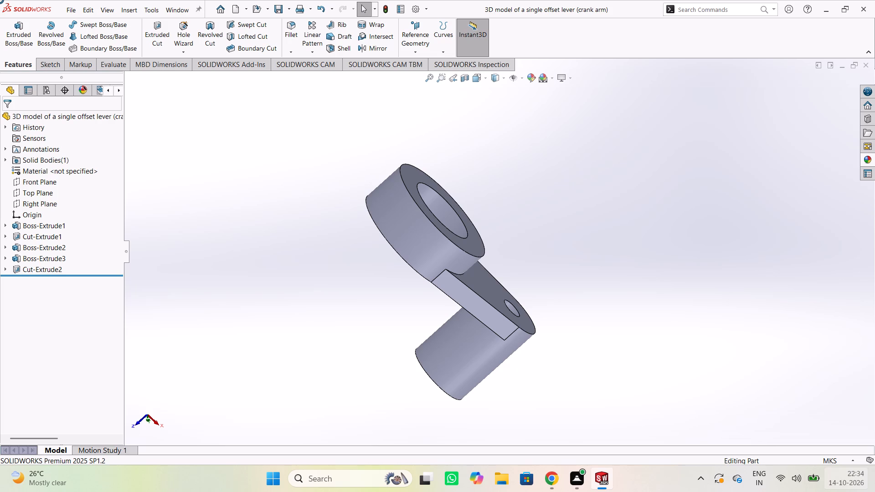
middle_click_drag(0, 0, 15, 42)
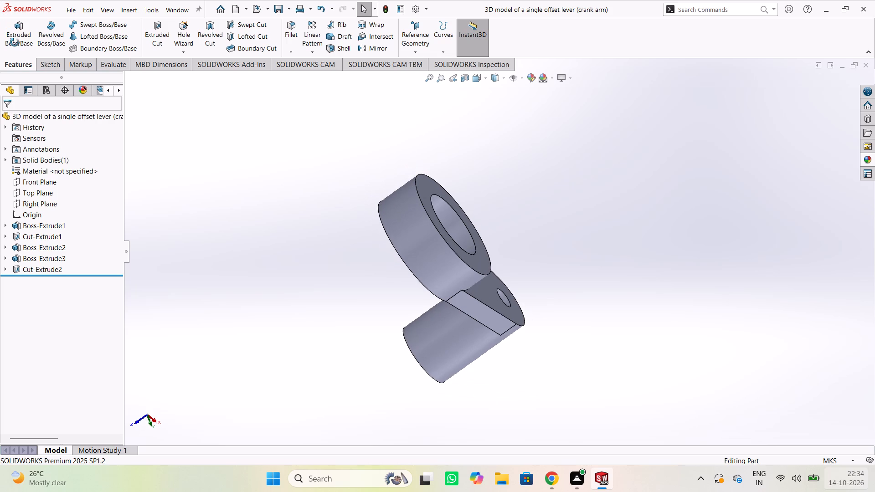
middle_click_drag(15, 42, 29, 10)
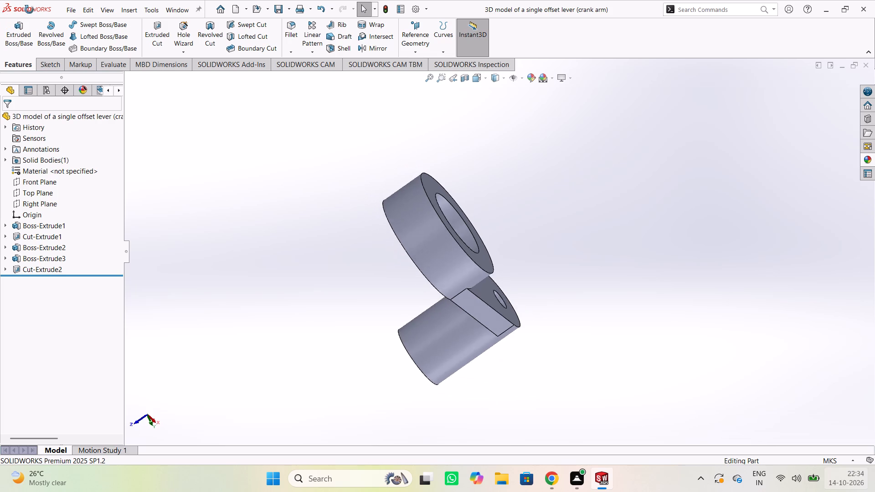
Examine the crank arm from edge-on and ring-side angles, checking the ring's thickness and the boss's offset from it.
middle_click_drag(29, 10, 34, 0)
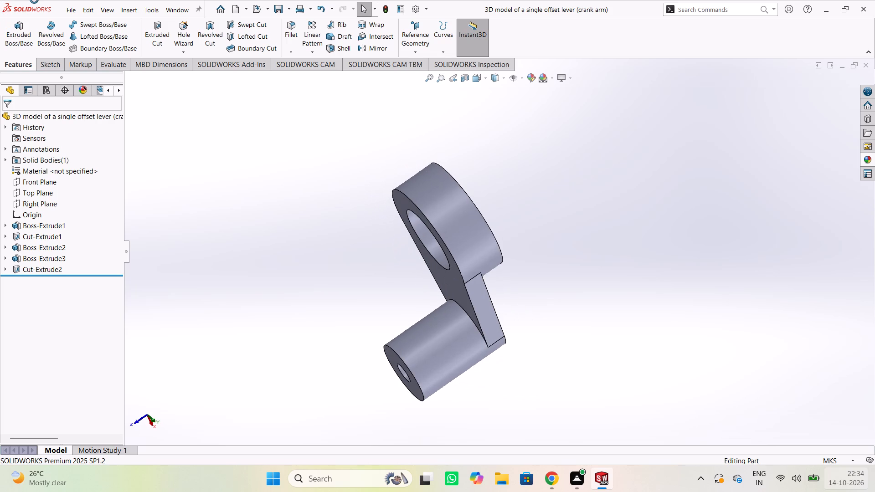
middle_click_drag(34, 0, 30, 51)
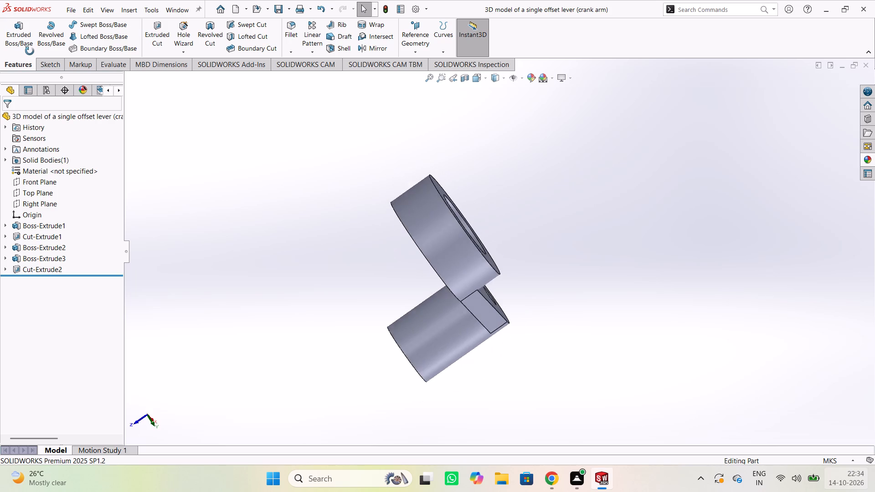
middle_click_drag(30, 51, 30, 51)
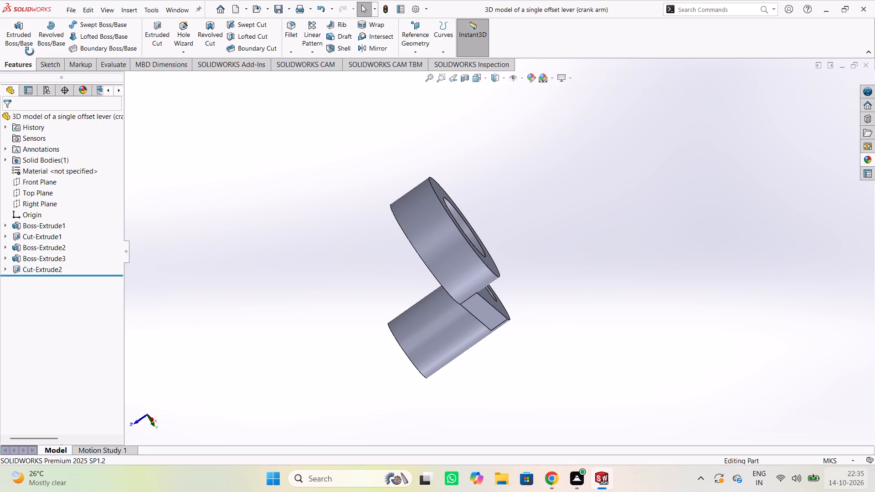
middle_click_drag(30, 51, 13, 140)
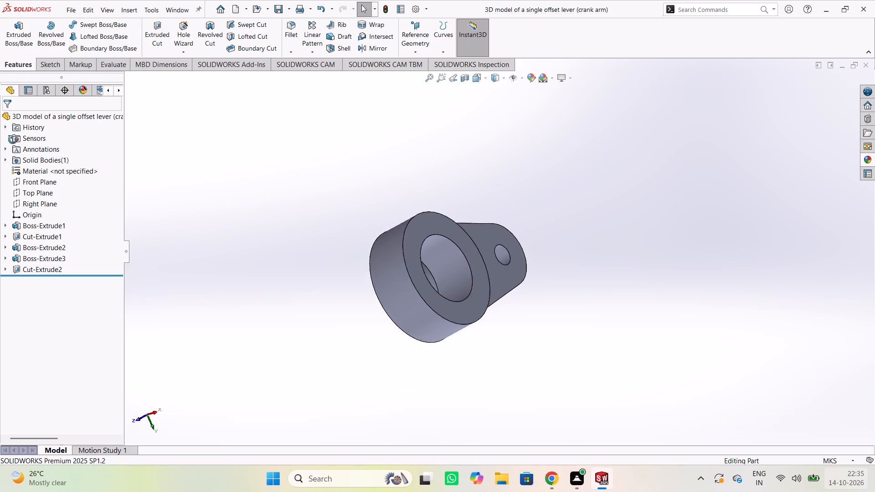
middle_click_drag(13, 140, 0, 0)
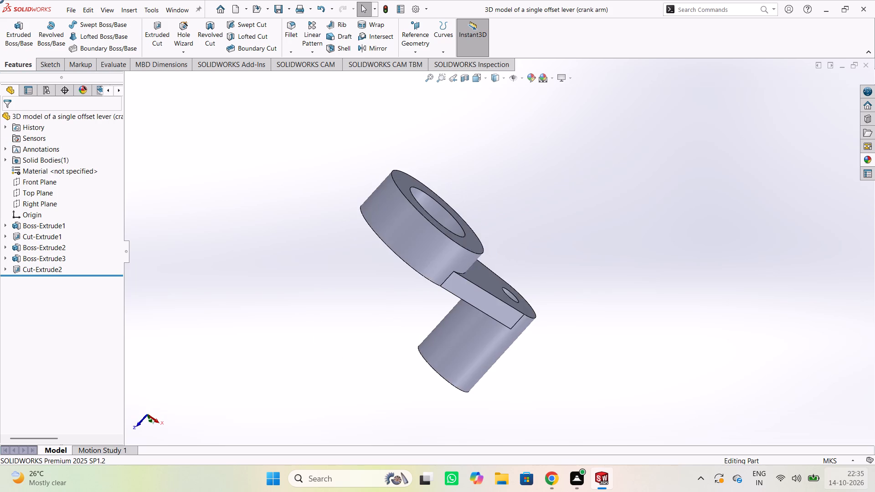
middle_click_drag(0, 0, 27, 102)
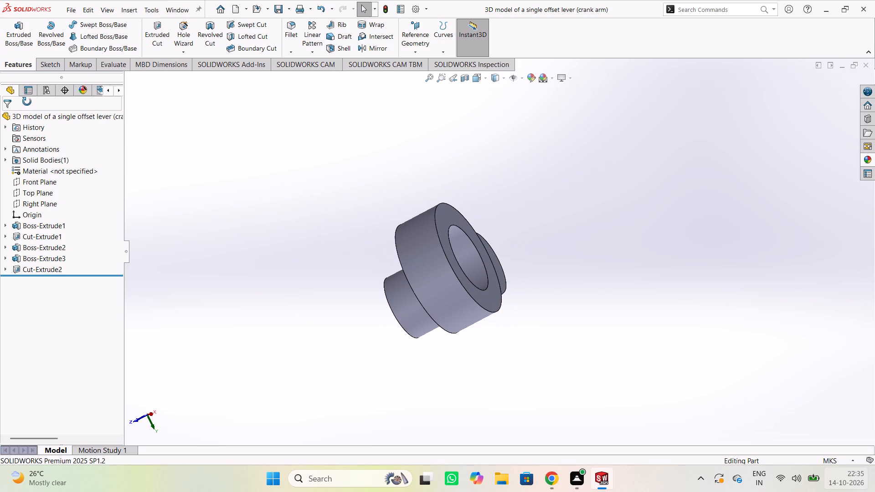
middle_click_drag(27, 102, 0, 70)
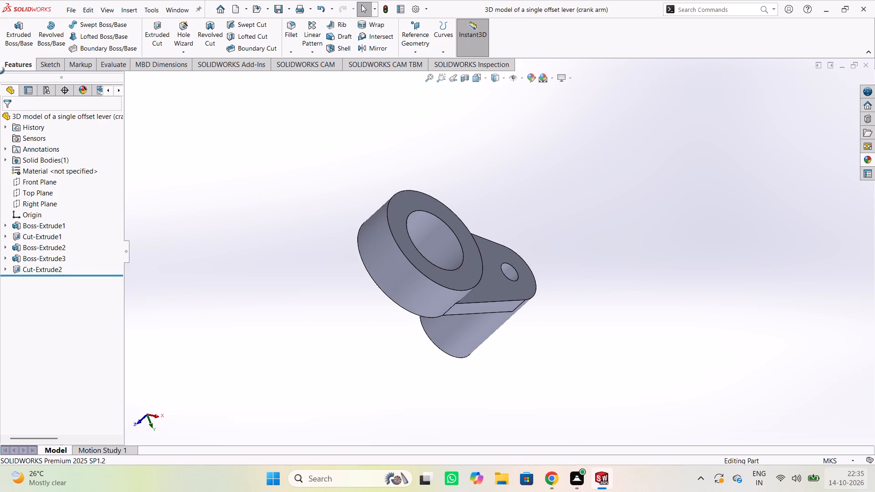
middle_click_drag(0, 70, 743, 175)
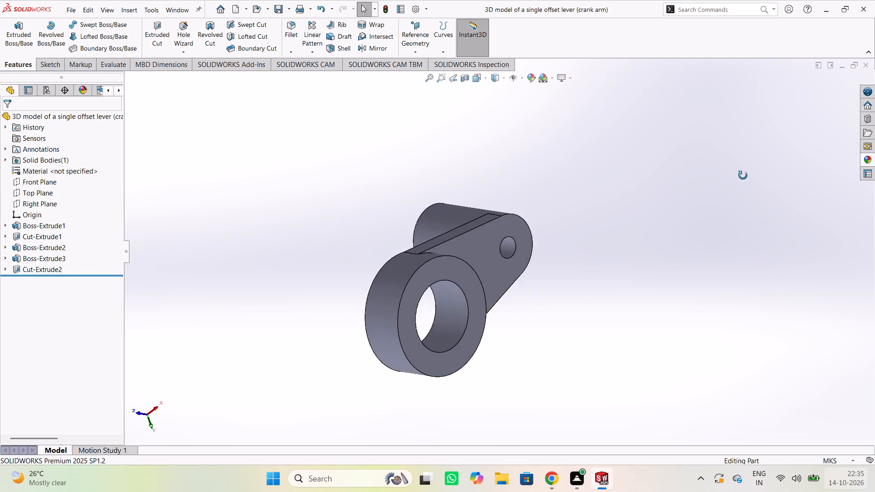
middle_click_drag(743, 175, 327, 76)
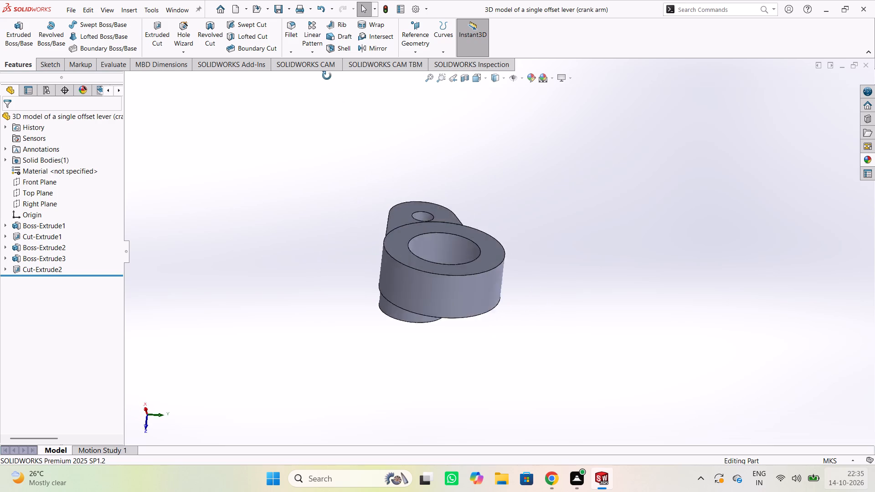
middle_click_drag(327, 76, 345, 146)
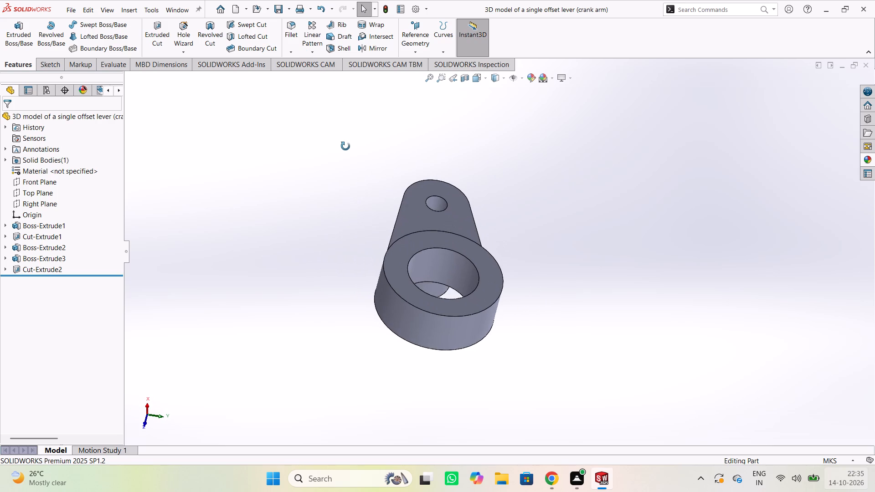
middle_click_drag(345, 146, 355, 48)
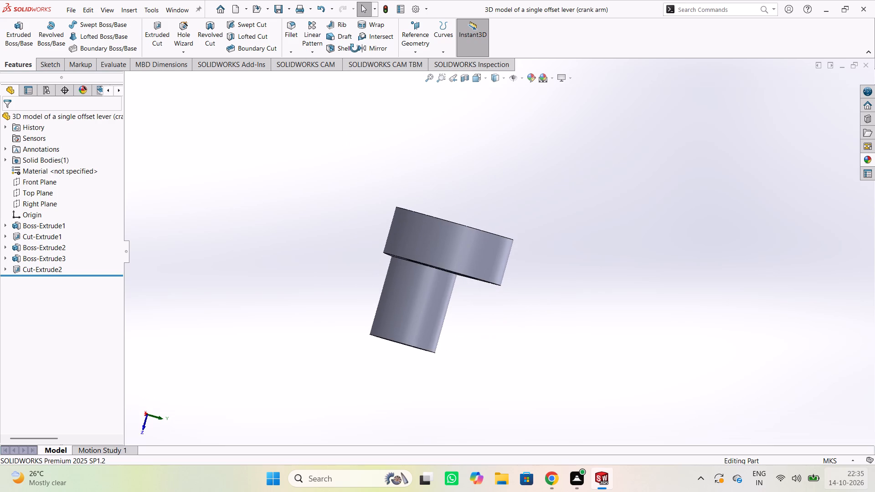
middle_click_drag(355, 48, 345, 65)
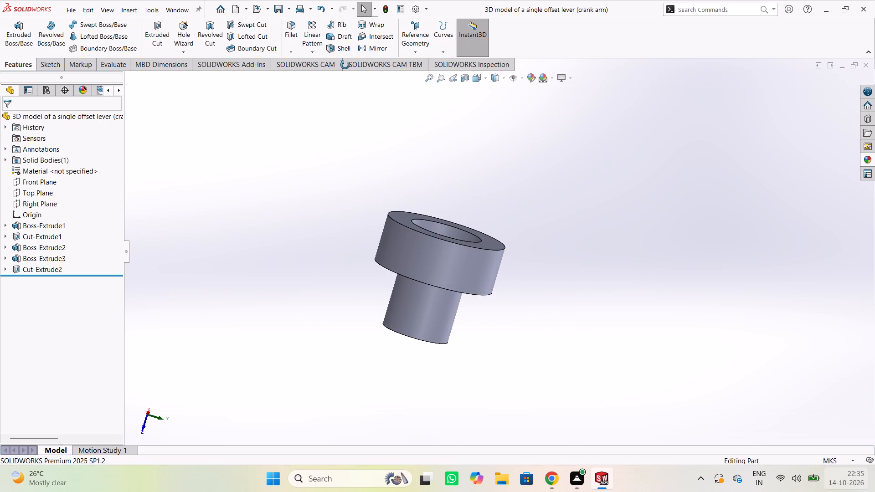
middle_click_drag(345, 65, 328, 36)
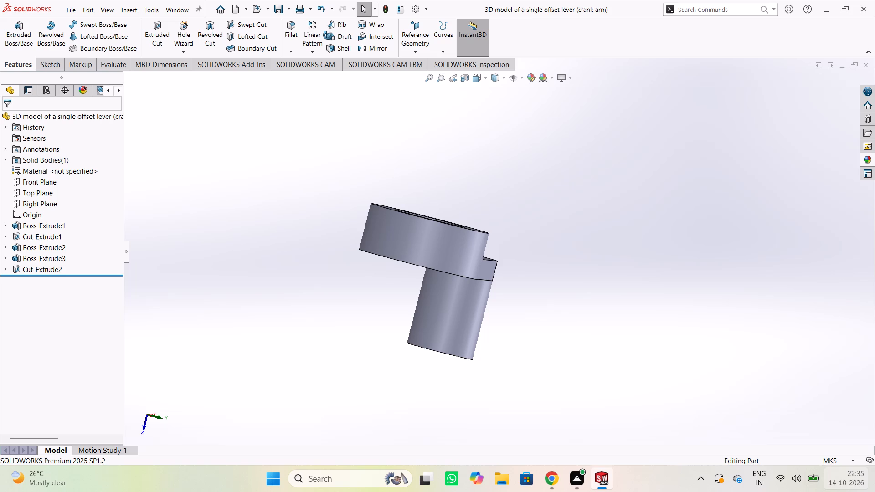
middle_click_drag(328, 36, 313, 148)
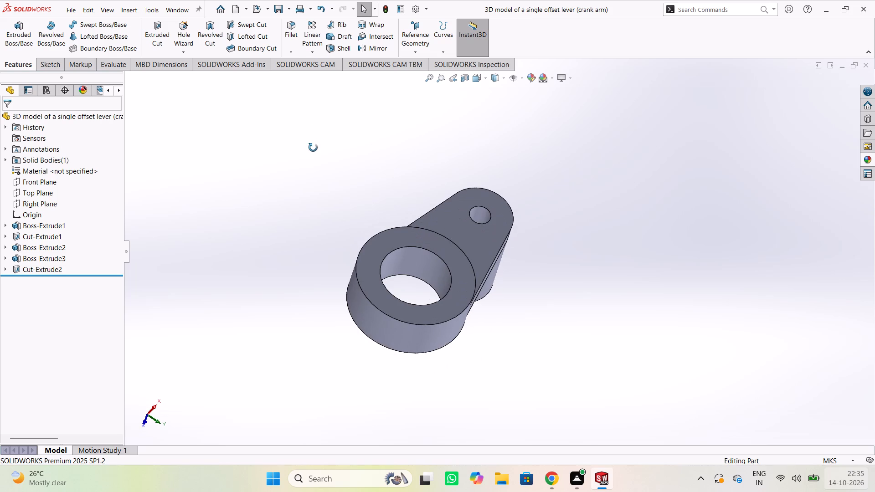
Inspect the boss end, arm side faces and ring face of the crank arm, checking how the arm meets the boss and ring.
middle_click_drag(313, 148, 164, 215)
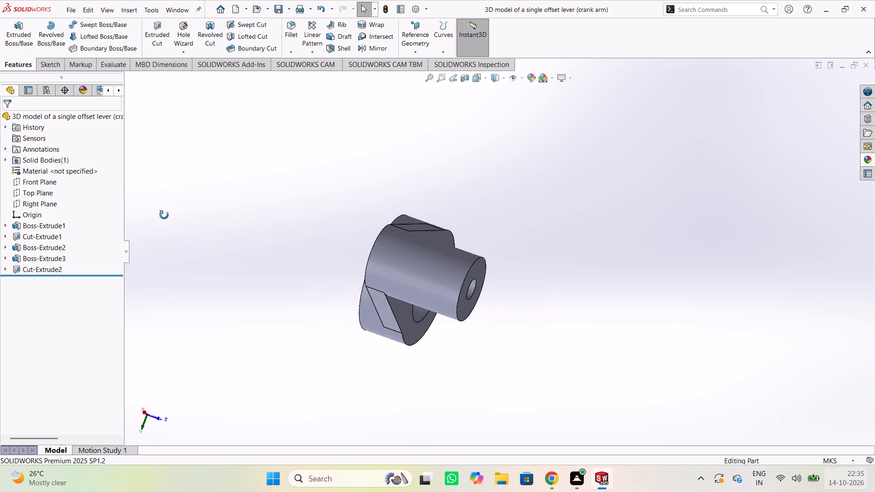
middle_click_drag(164, 215, 242, 93)
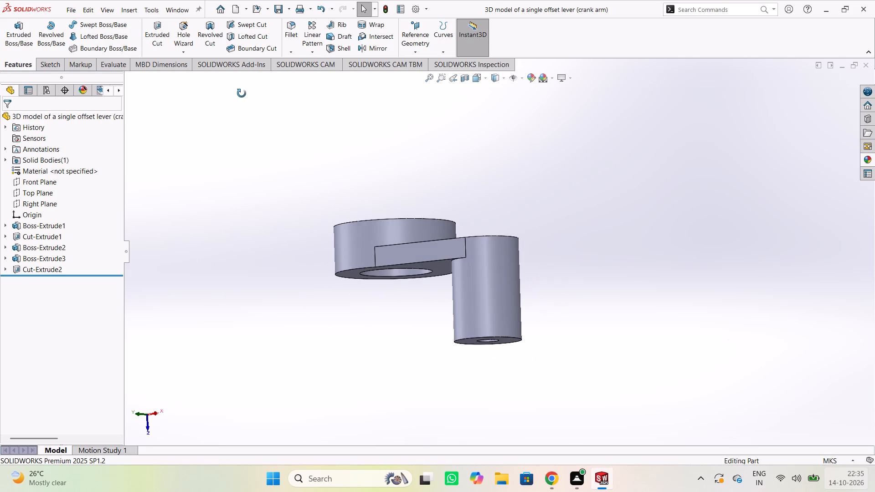
middle_click_drag(242, 93, 92, 259)
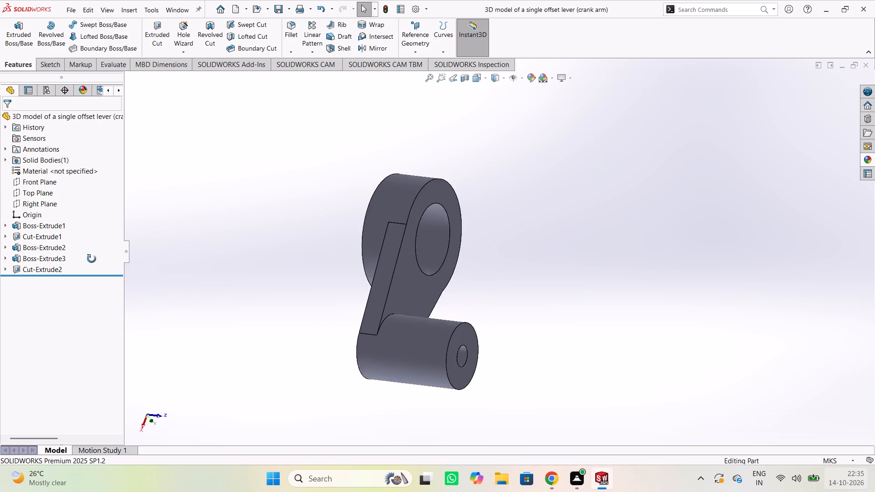
middle_click_drag(92, 259, 146, 96)
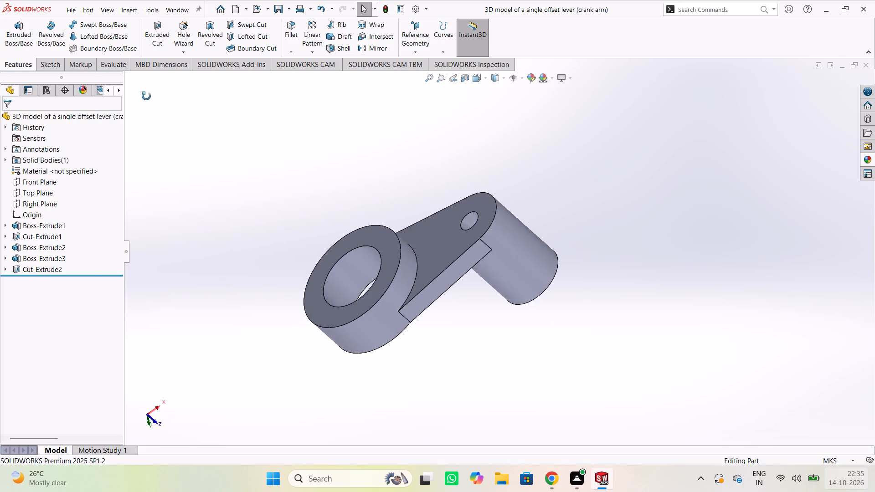
middle_click_drag(146, 96, 203, 221)
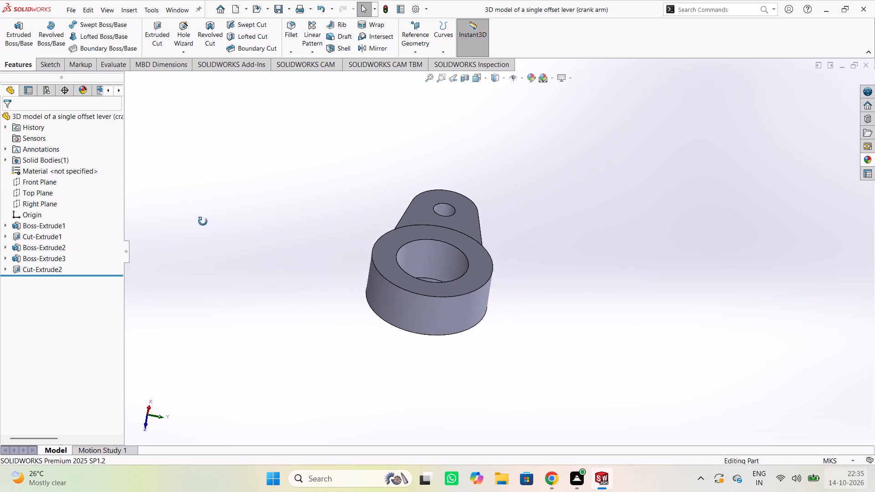
middle_click_drag(203, 221, 296, 296)
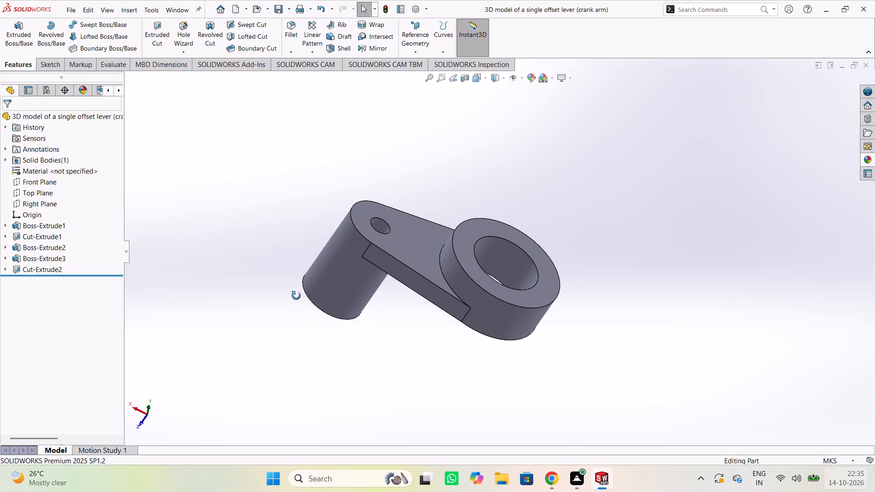
middle_click_drag(296, 296, 271, 268)
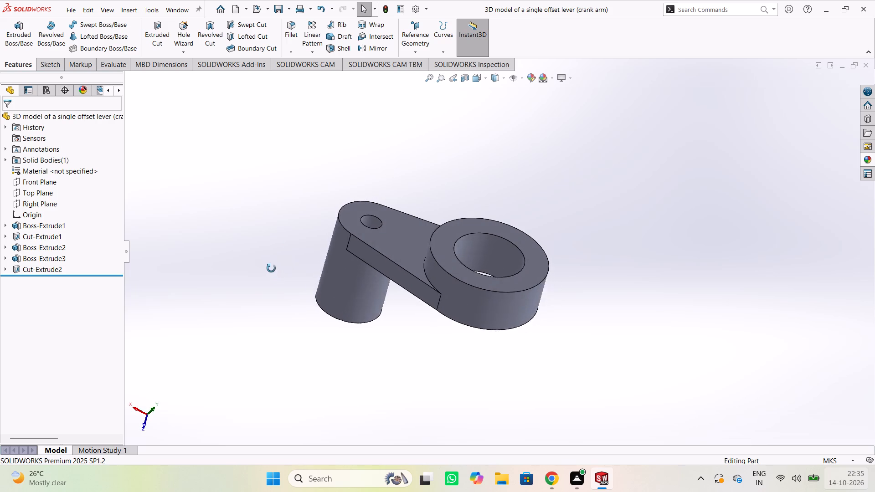
middle_click_drag(271, 268, 263, 350)
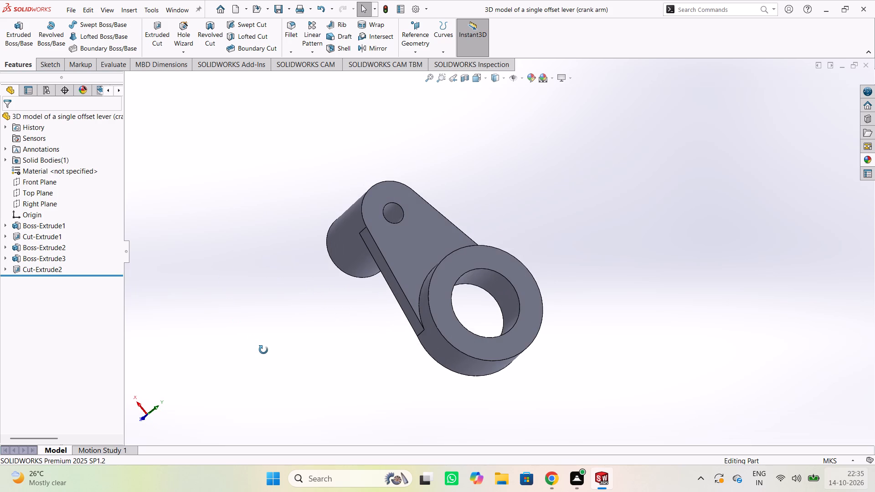
middle_click_drag(263, 350, 267, 348)
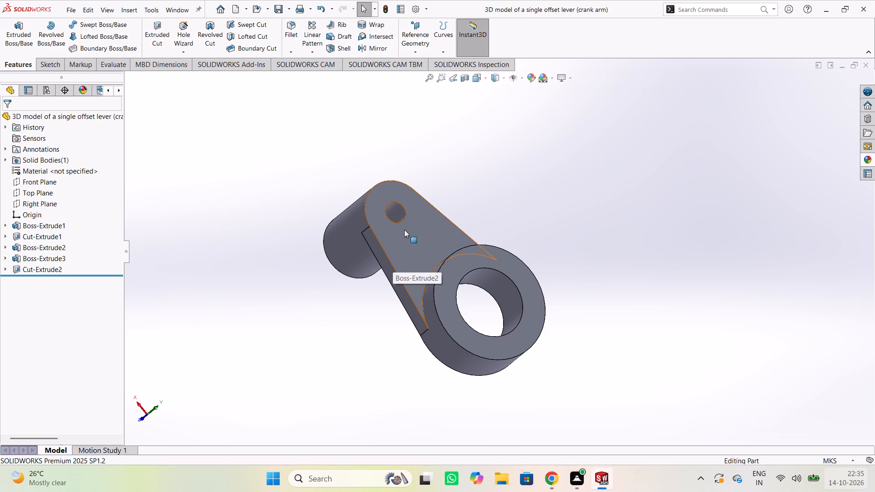
Review the crank arm closer up from the front, back and sides, checking the ring opening, tapered arm and boss through bore.
middle_click_drag(650, 244, 592, 319)
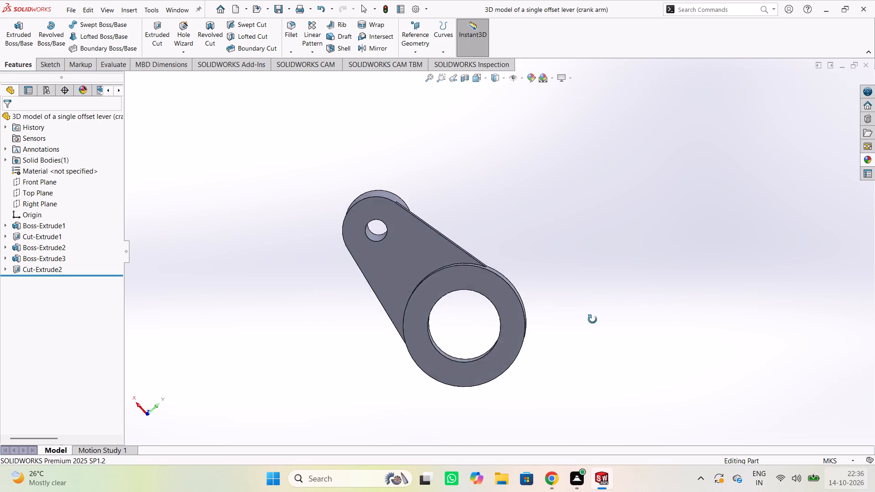
middle_click_drag(592, 319, 309, 270)
scroll(662, 257, "down", 1)
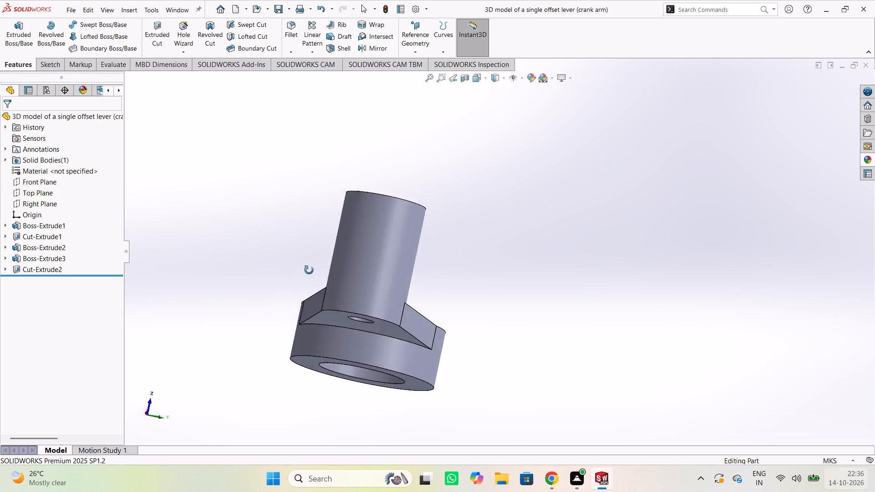
middle_click_drag(309, 270, 428, 226)
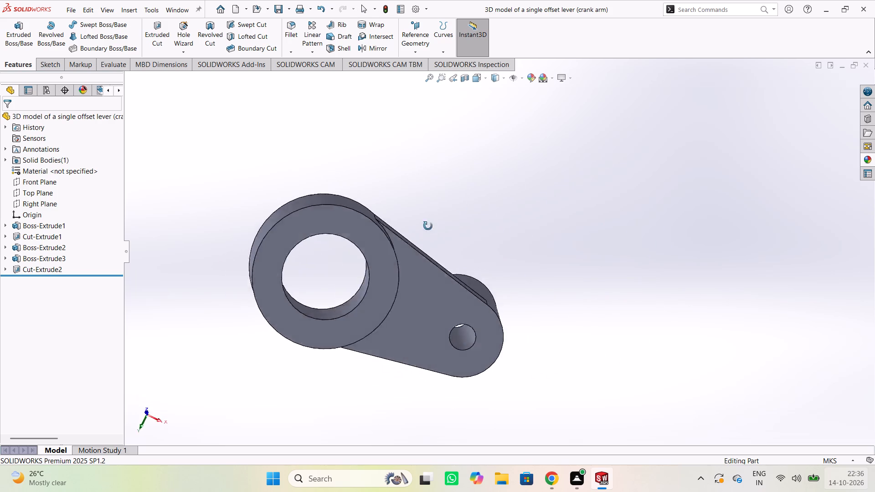
middle_click_drag(428, 226, 607, 193)
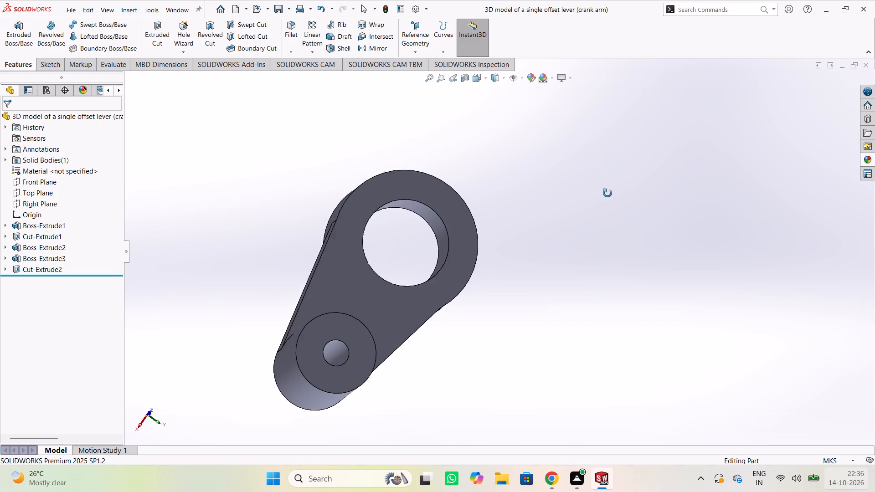
middle_click_drag(607, 193, 593, 367)
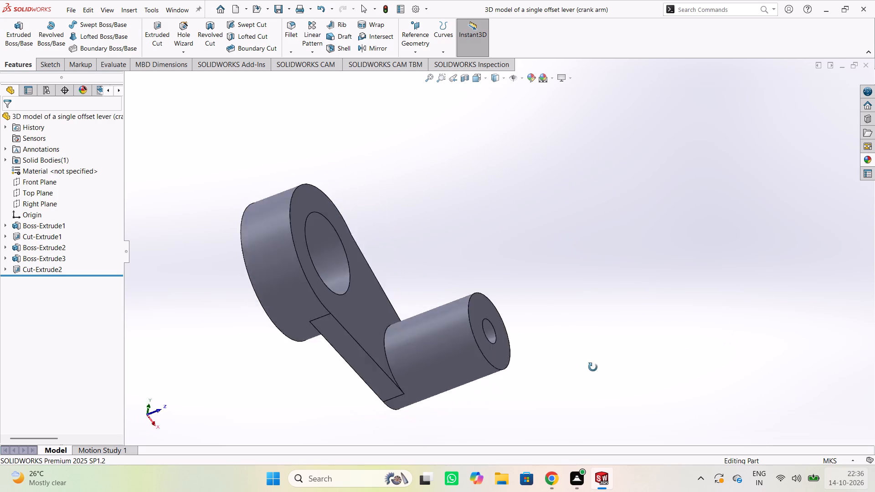
middle_click_drag(593, 367, 213, 312)
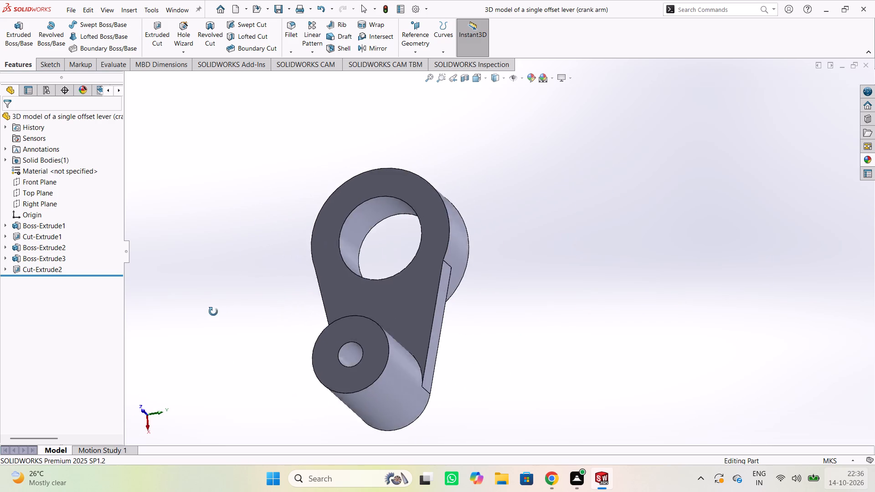
middle_click_drag(213, 312, 727, 225)
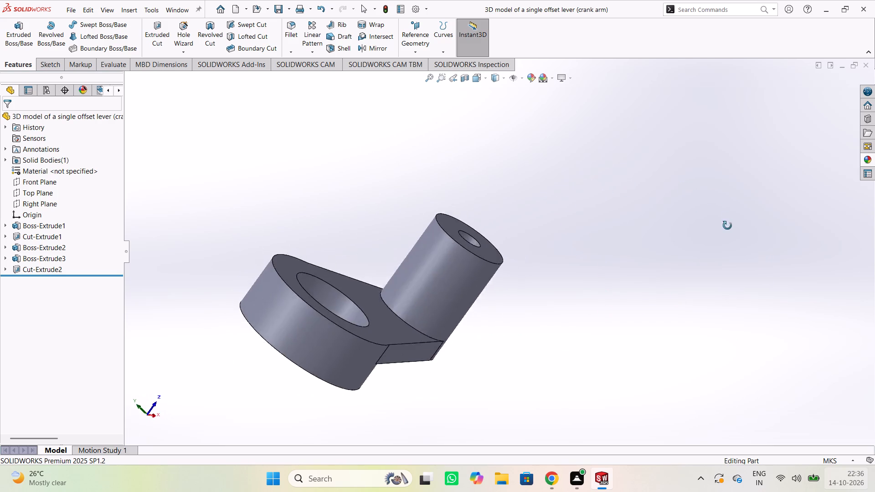
middle_click_drag(727, 225, 620, 264)
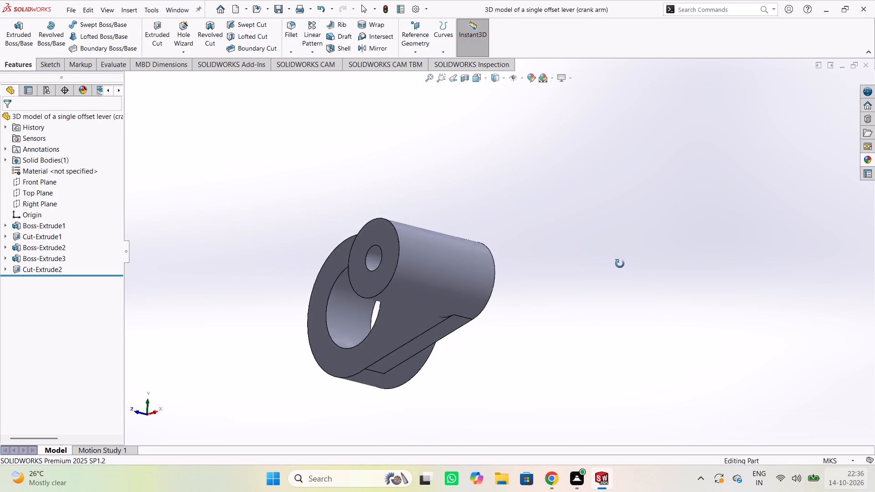
middle_click_drag(620, 264, 267, 296)
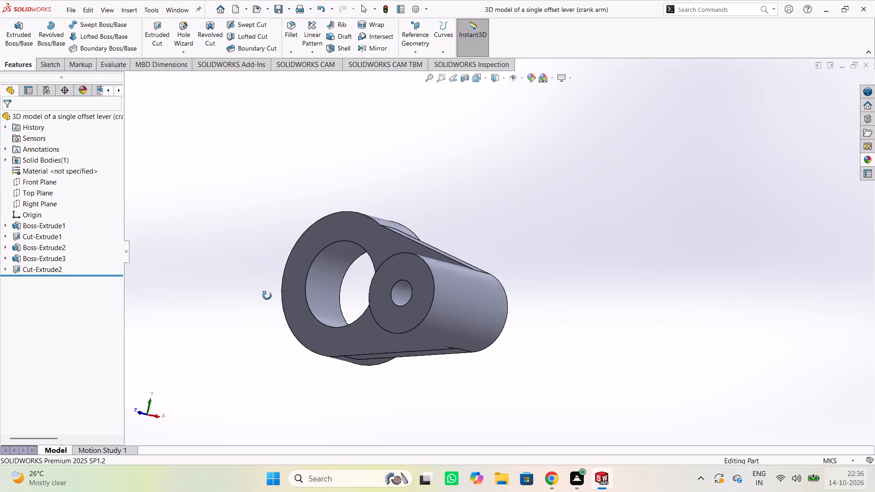
middle_click_drag(267, 296, 659, 286)
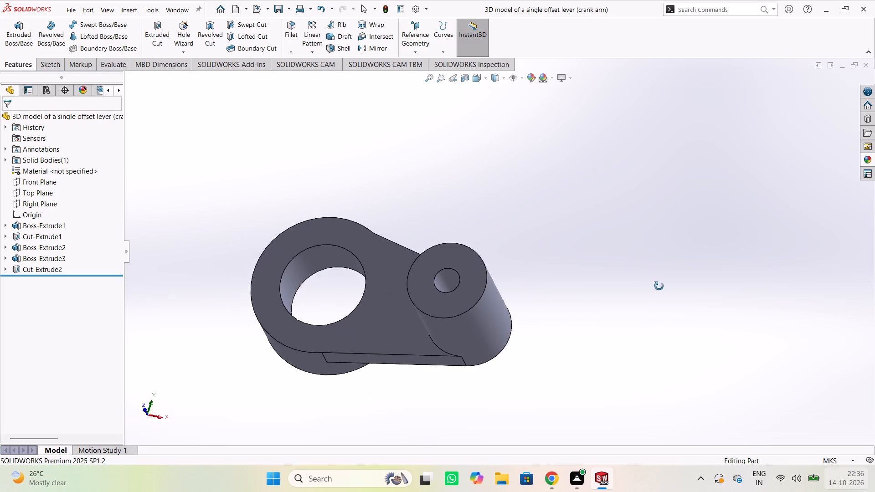
middle_click_drag(659, 286, 368, 327)
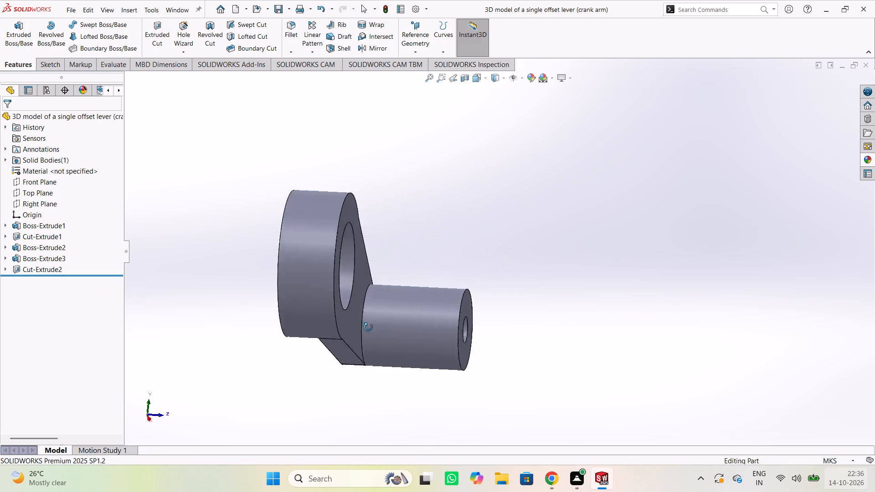
middle_click_drag(368, 327, 512, 323)
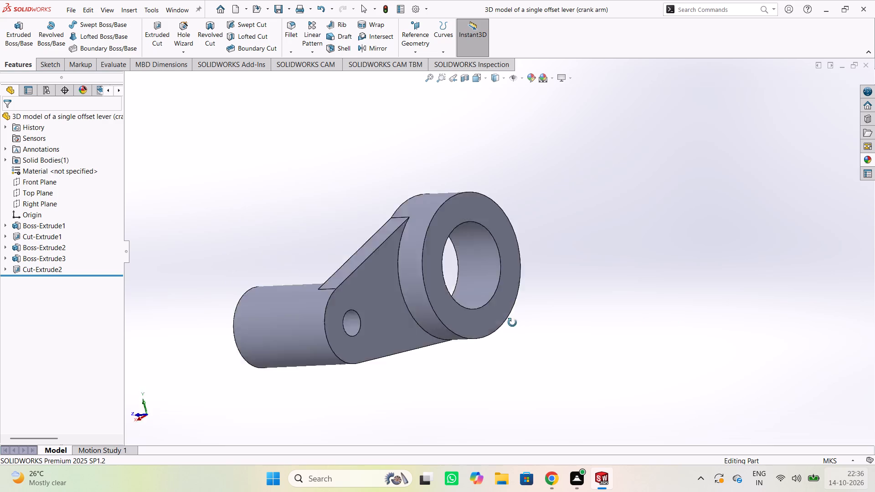
Inspect the crank arm from ring-side, boss-side and edge-on angles, checking the boss's projection and the arm's taper between boss and ring.
middle_click_drag(512, 323, 298, 327)
middle_click_drag(176, 332, 500, 328)
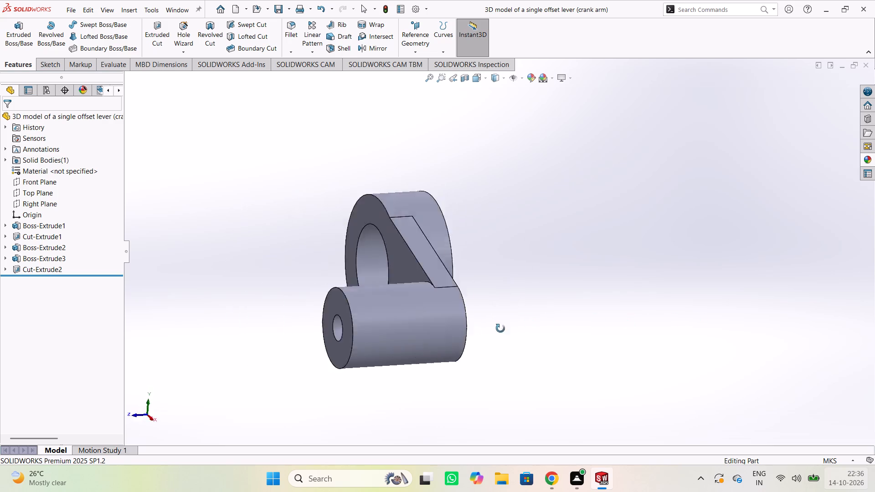
middle_click_drag(500, 328, 462, 323)
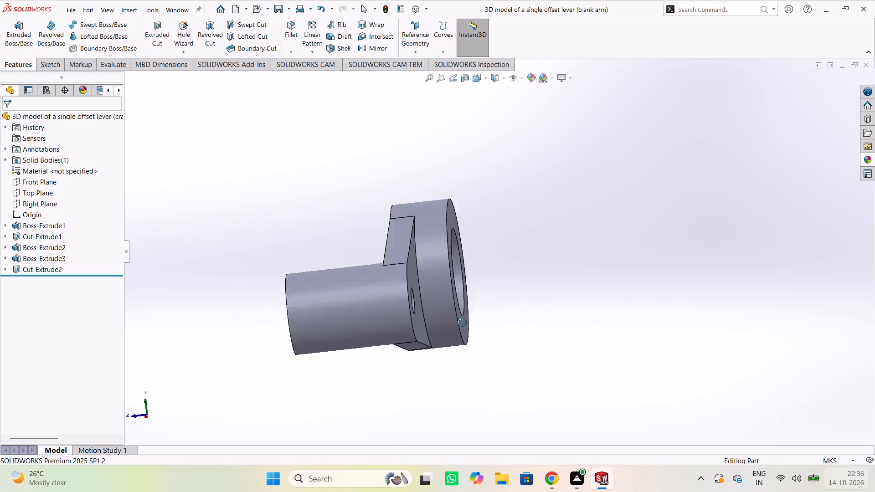
middle_click_drag(462, 323, 588, 332)
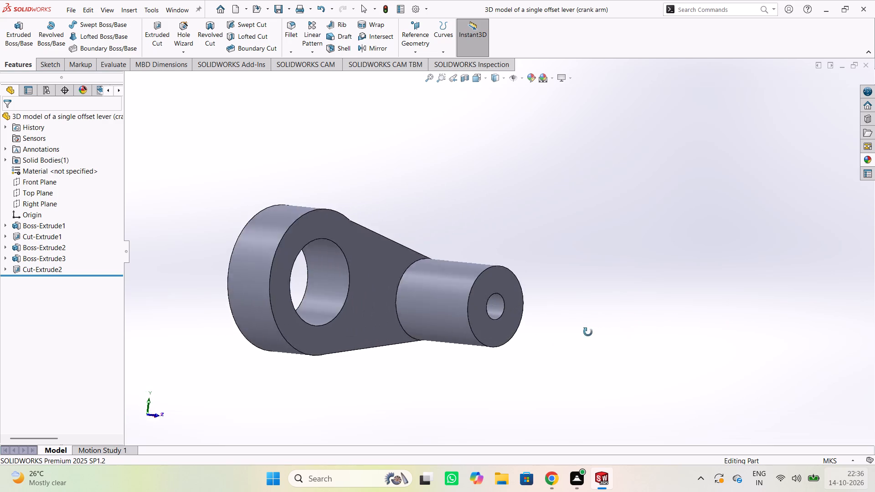
middle_click_drag(588, 332, 424, 203)
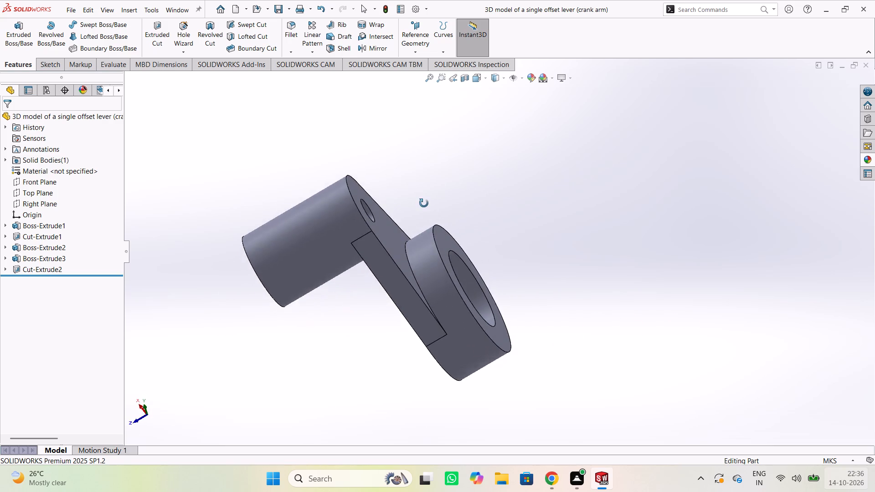
middle_click_drag(424, 203, 673, 290)
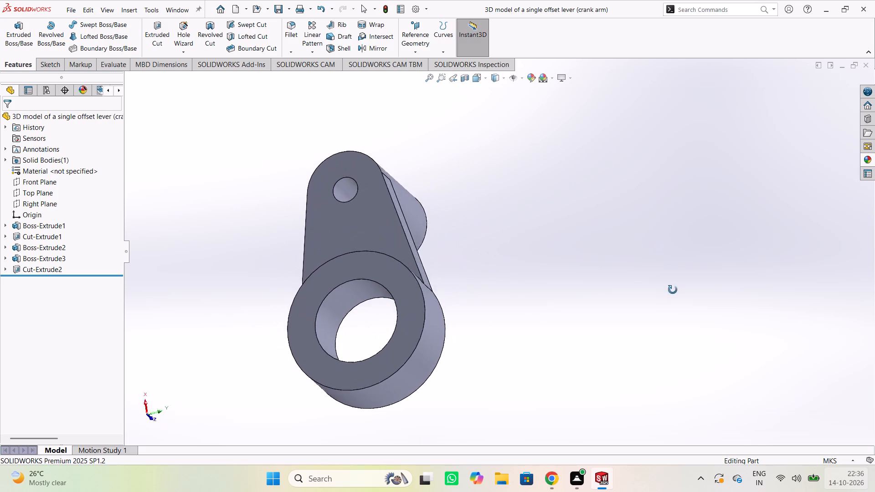
middle_click_drag(673, 290, 413, 315)
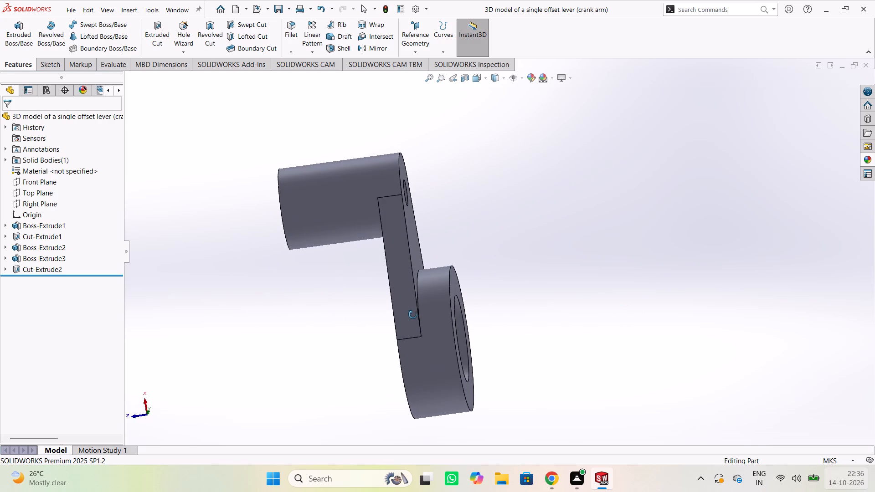
middle_click_drag(413, 315, 749, 340)
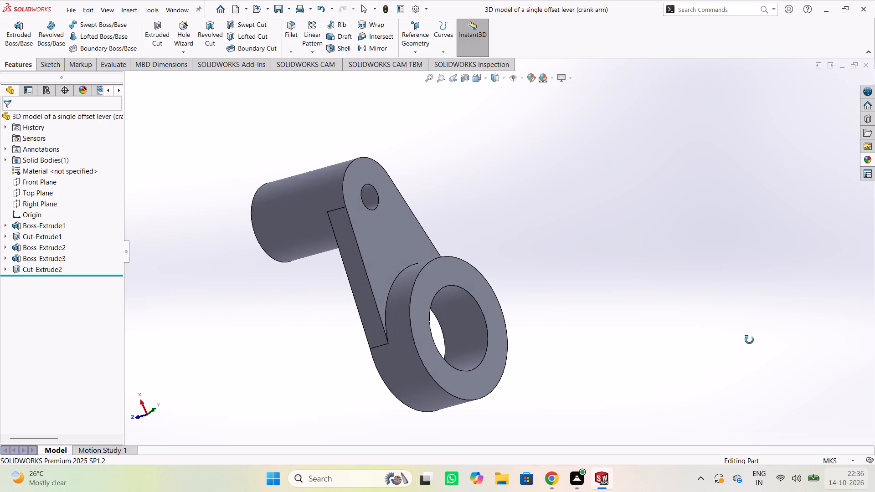
middle_click_drag(749, 340, 182, 334)
Examine the crank arm closer up from both faces and edge-on, checking the arm's side faces, ring opening and boss bore.
scroll(203, 335, "down", 1)
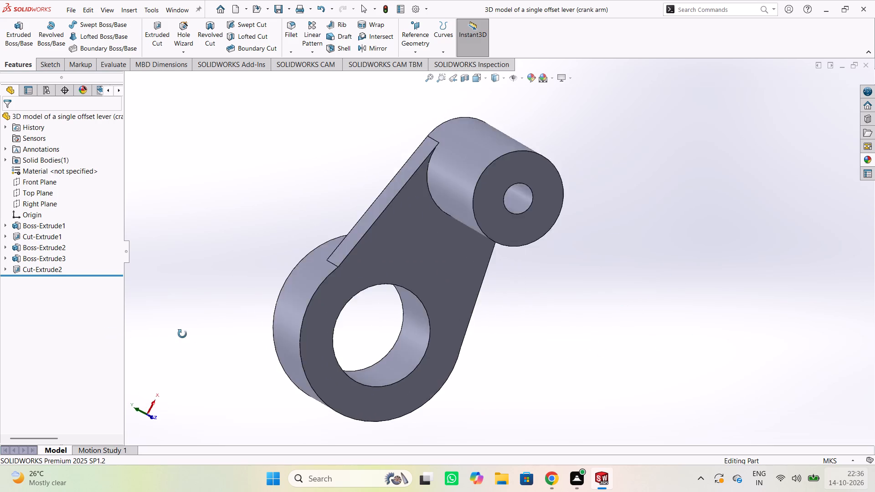
middle_click_drag(182, 334, 582, 323)
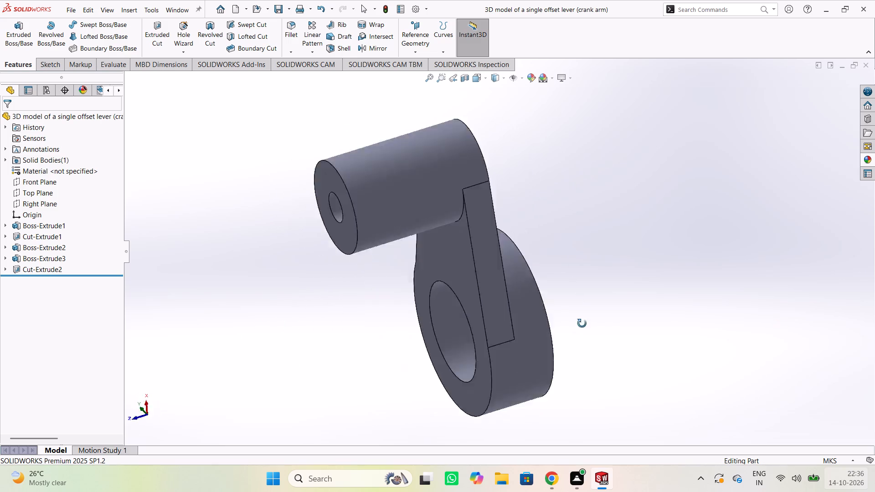
middle_click_drag(582, 323, 463, 320)
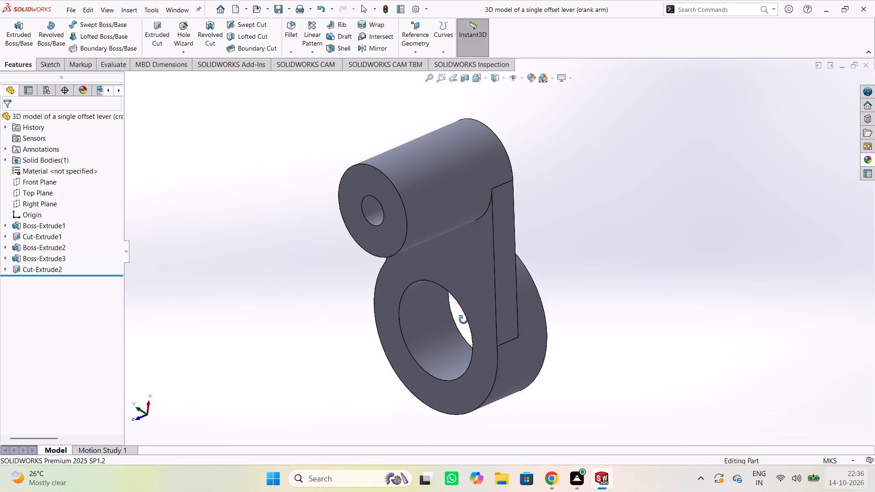
middle_click_drag(463, 320, 273, 321)
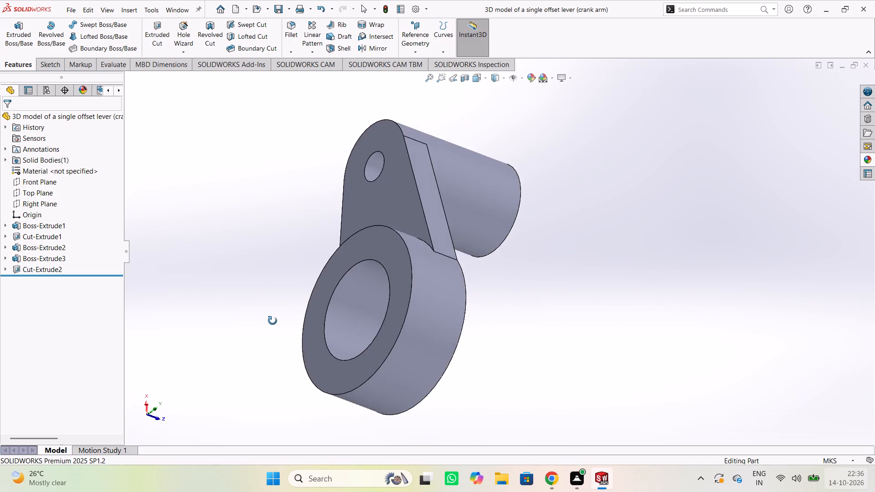
middle_click_drag(273, 321, 372, 323)
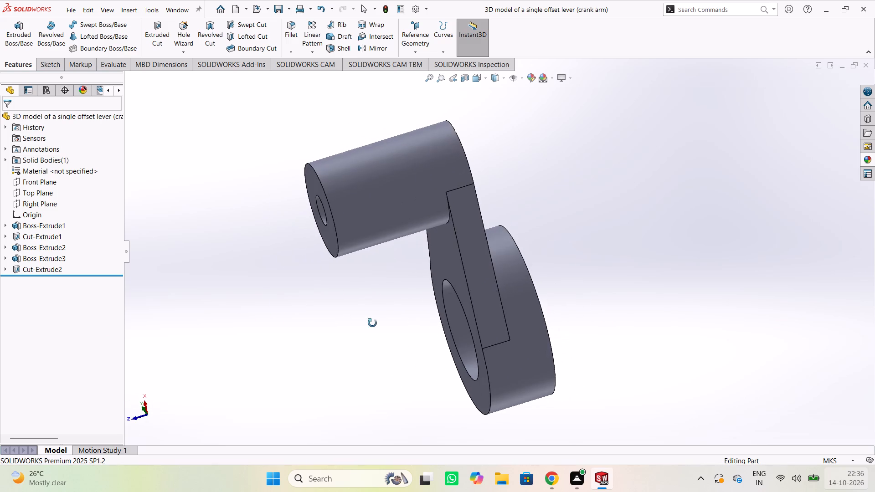
middle_click_drag(372, 323, 729, 328)
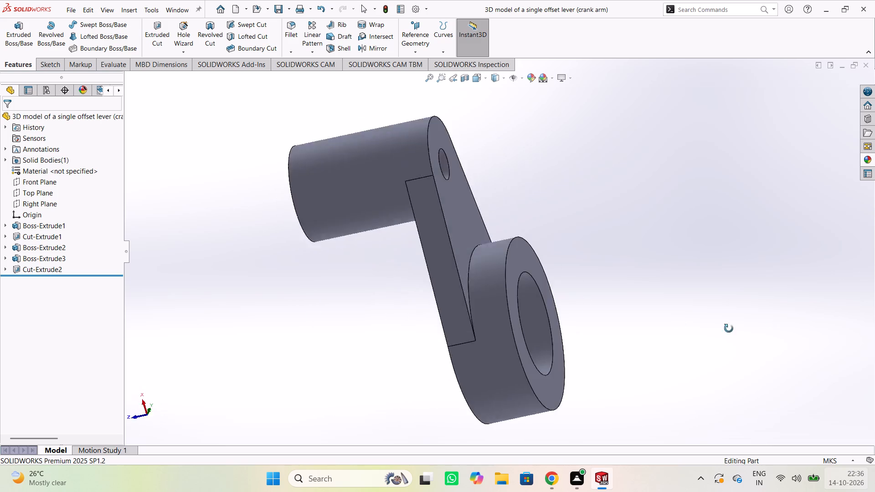
middle_click_drag(729, 328, 540, 356)
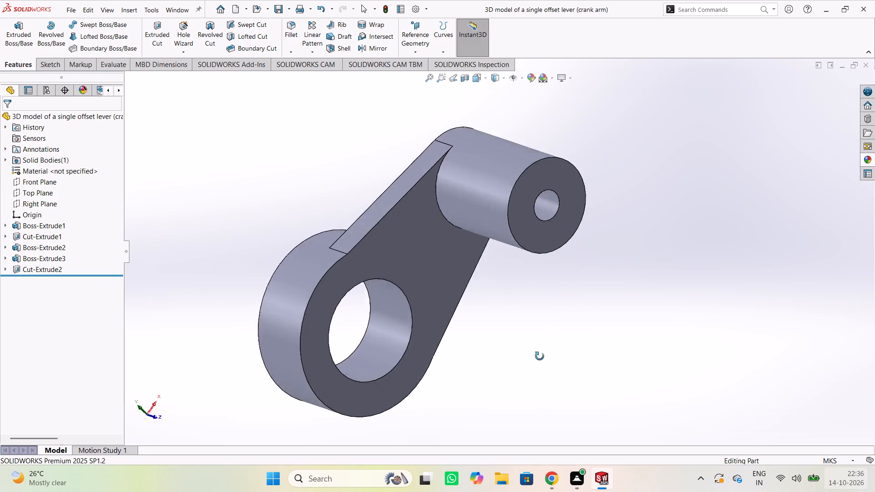
middle_click_drag(540, 356, 473, 351)
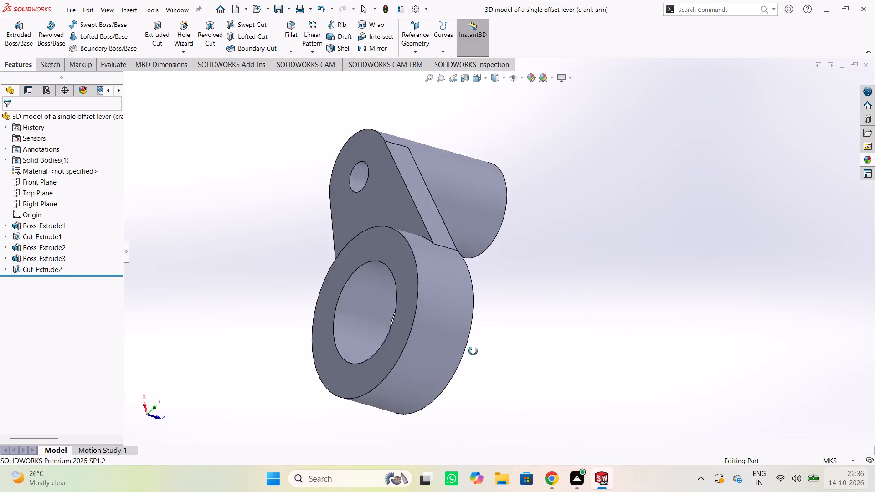
middle_click_drag(473, 351, 720, 350)
middle_click_drag(544, 362, 726, 355)
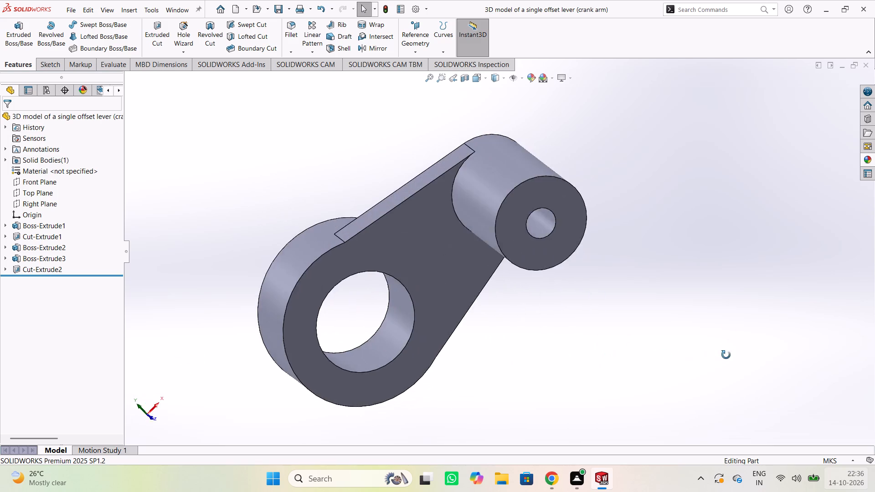
middle_click_drag(726, 355, 618, 359)
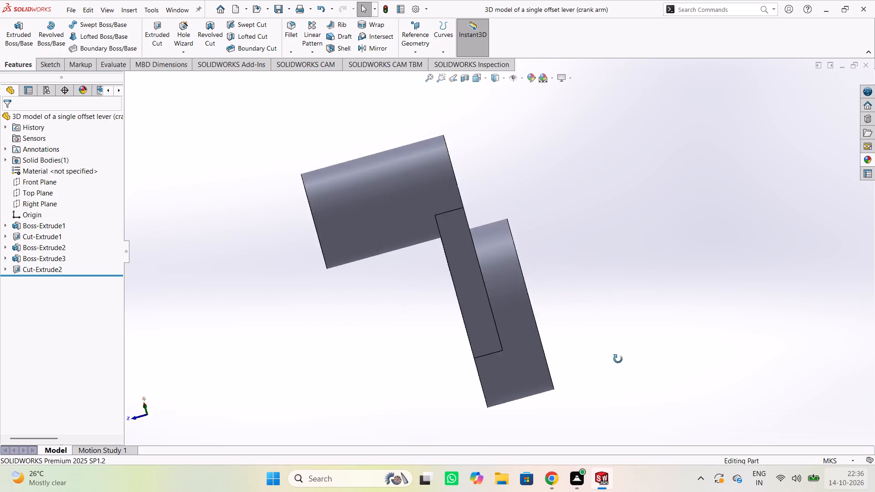
middle_click_drag(618, 359, 666, 353)
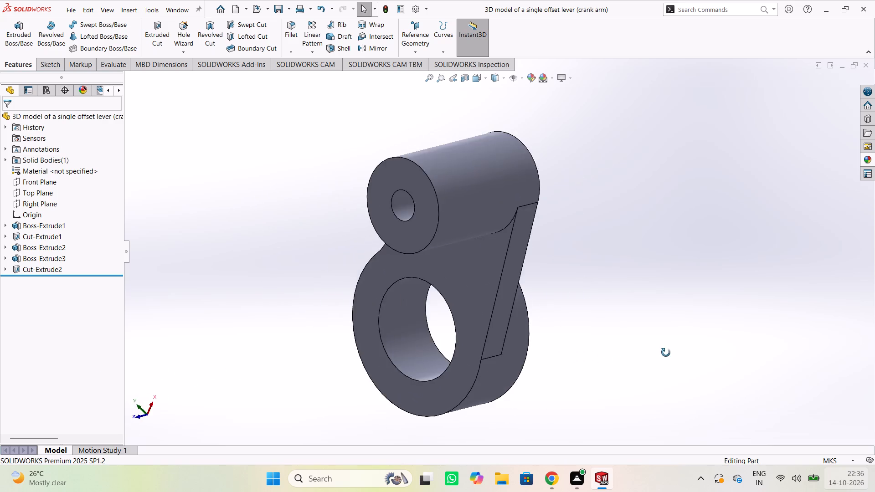
middle_click_drag(666, 353, 561, 361)
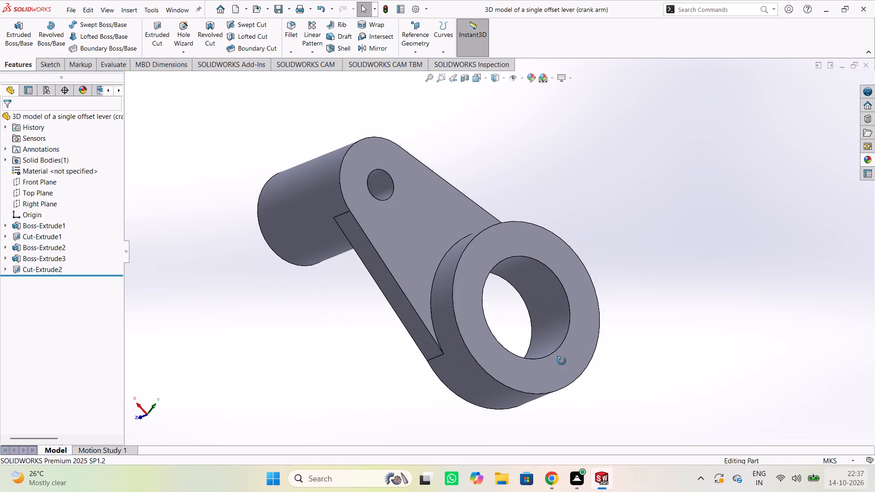
middle_click_drag(561, 361, 473, 352)
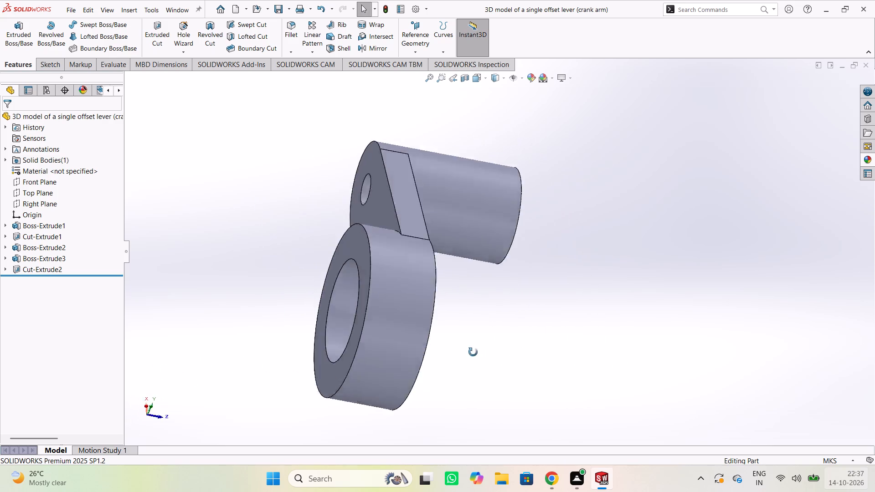
Inspect the crank arm from oblique, ring-face and side angles, checking the boss bore's exit and the step between arm and ring.
middle_click_drag(473, 352, 403, 433)
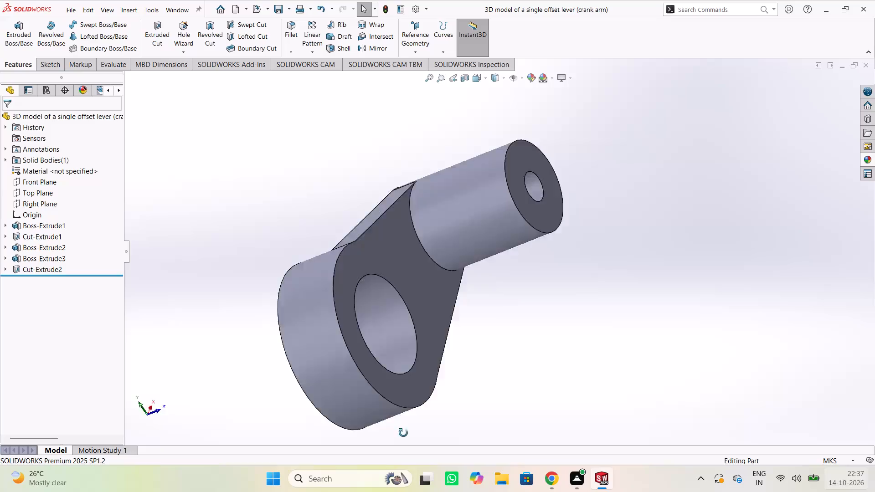
middle_click_drag(403, 433, 202, 388)
middle_click_drag(228, 361, 211, 356)
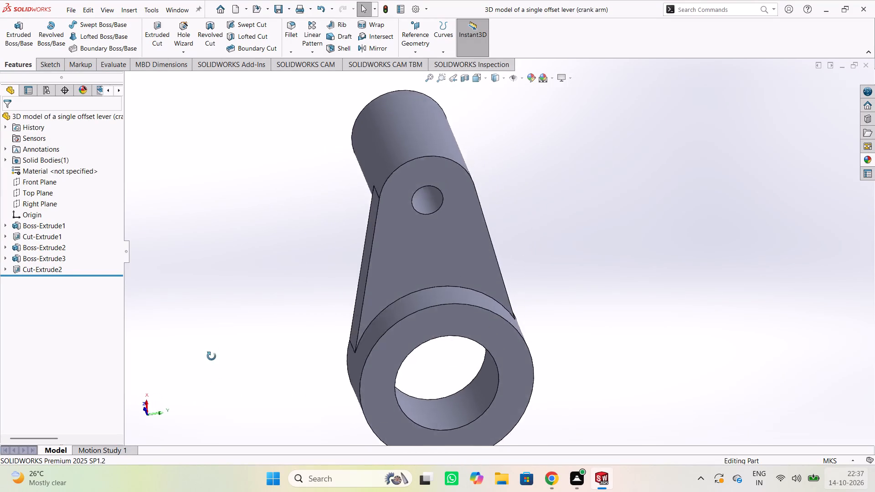
middle_click_drag(211, 356, 237, 307)
middle_click_drag(250, 301, 293, 324)
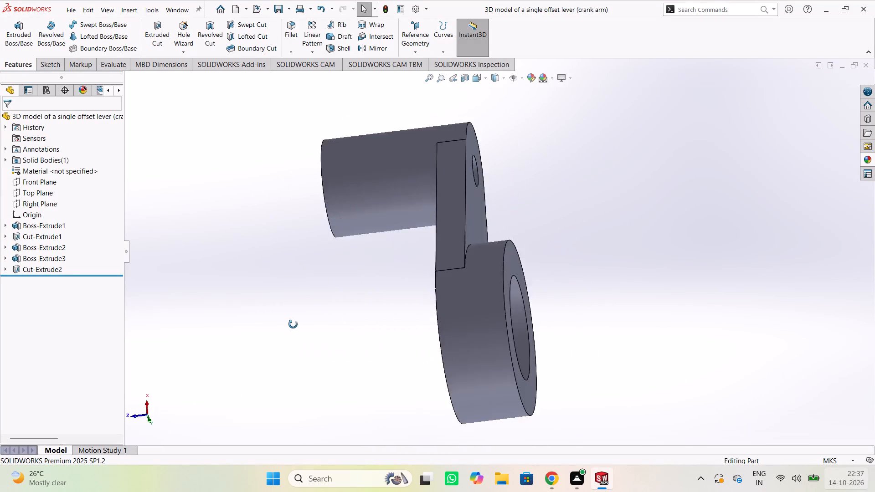
middle_click_drag(293, 324, 543, 344)
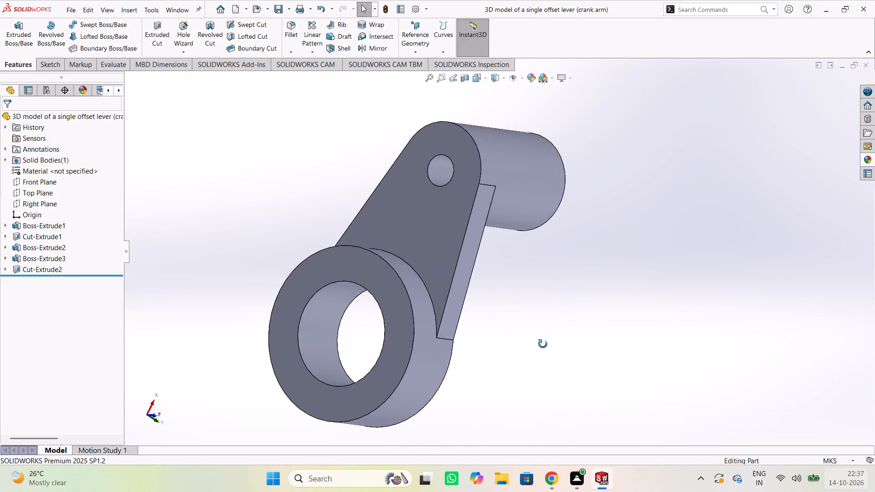
middle_click_drag(543, 344, 343, 359)
middle_click_drag(216, 368, 460, 378)
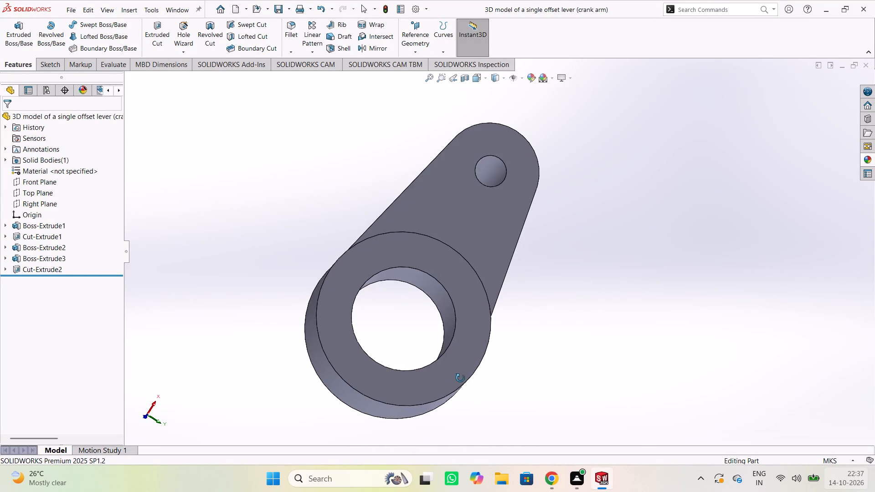
middle_click_drag(460, 378, 709, 379)
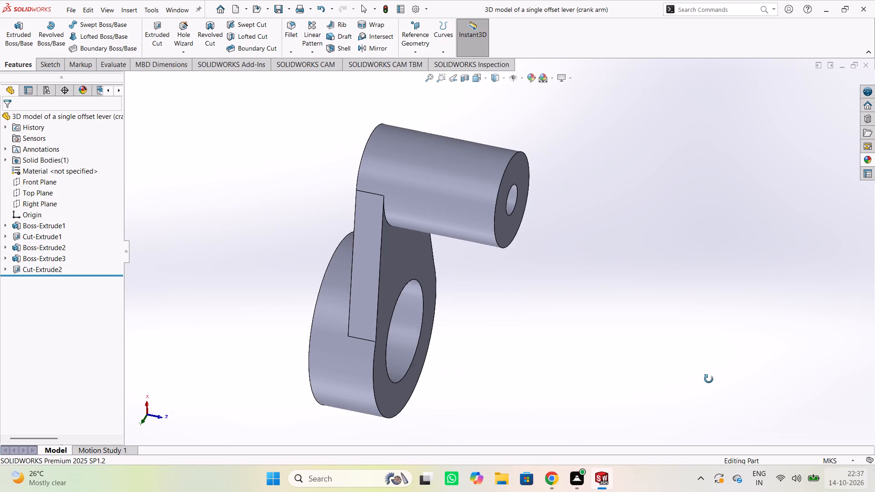
middle_click_drag(709, 379, 568, 448)
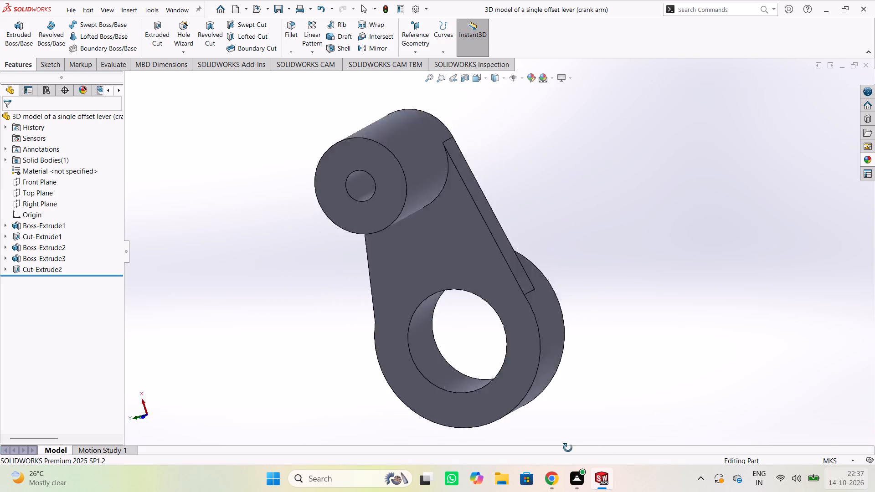
Review the crank arm lying flat, inverted and edge-on, checking the arm's thickness against the ring and the upright boss.
middle_click_drag(568, 448, 809, 343)
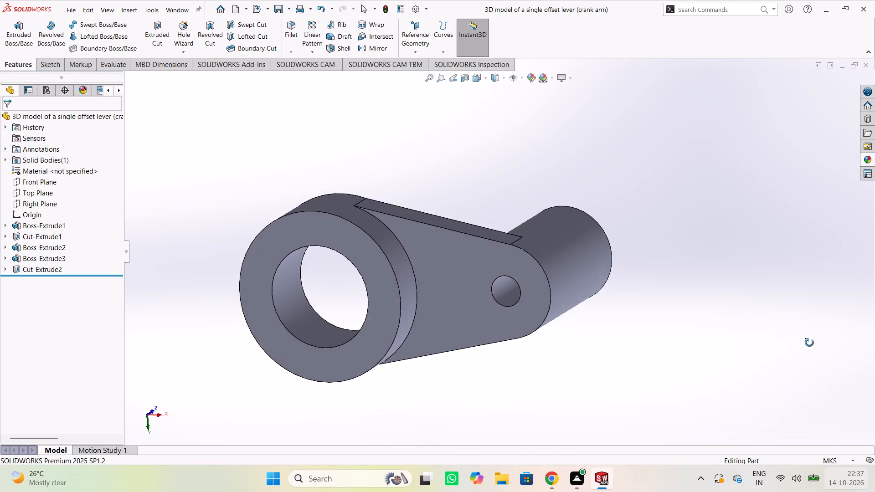
middle_click_drag(809, 343, 572, 446)
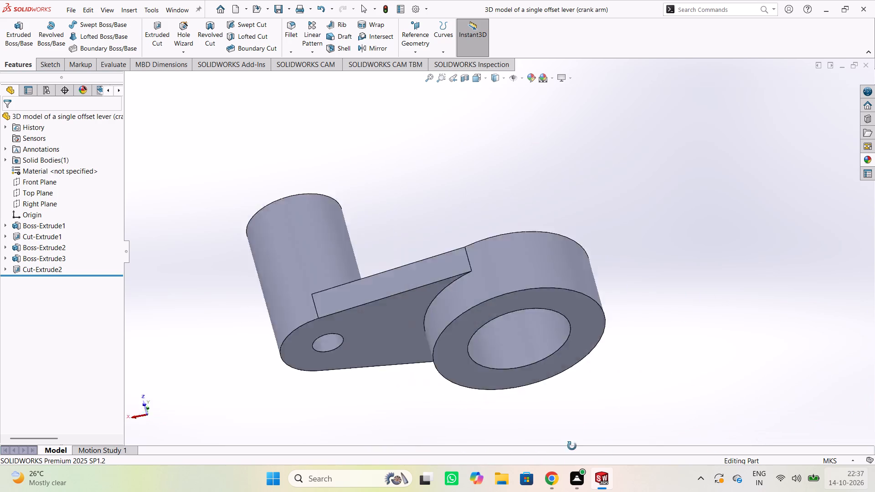
middle_click_drag(572, 446, 556, 350)
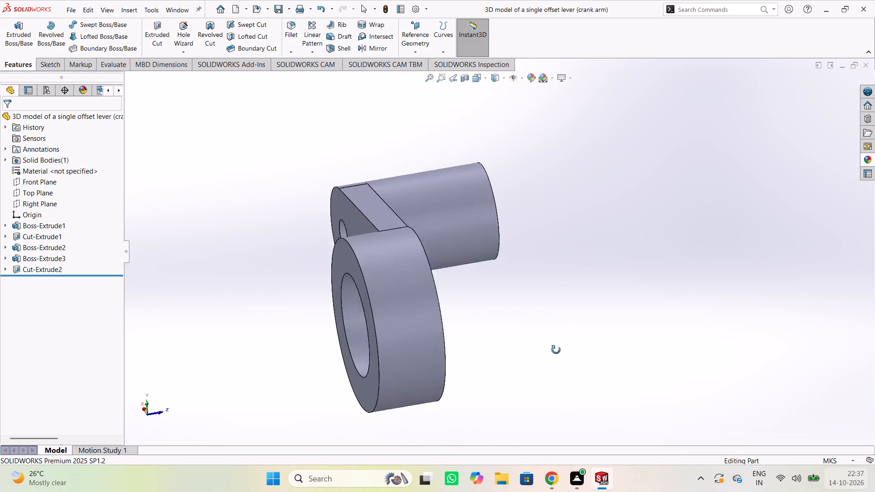
middle_click_drag(556, 350, 861, 320)
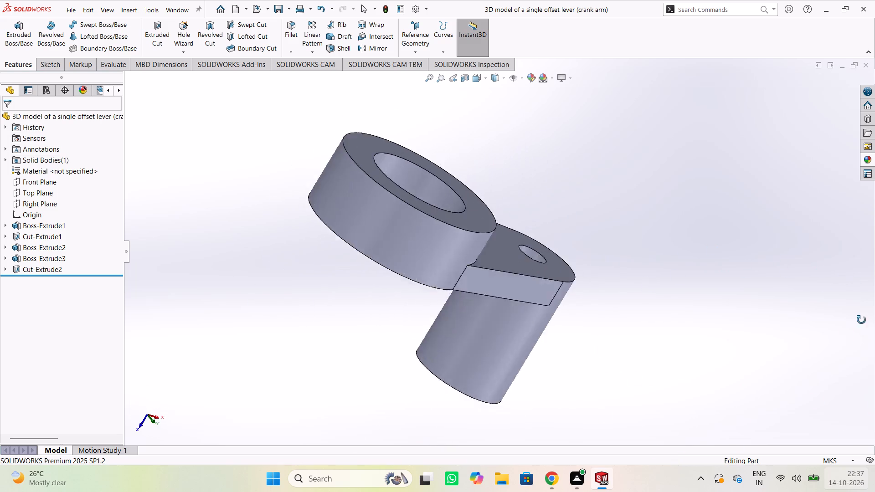
middle_click_drag(861, 320, 719, 270)
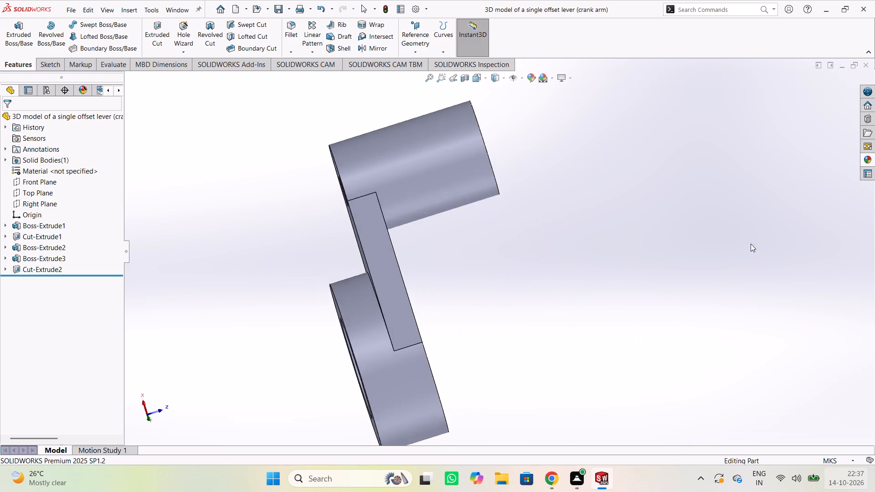
middle_click_drag(762, 236, 438, 259)
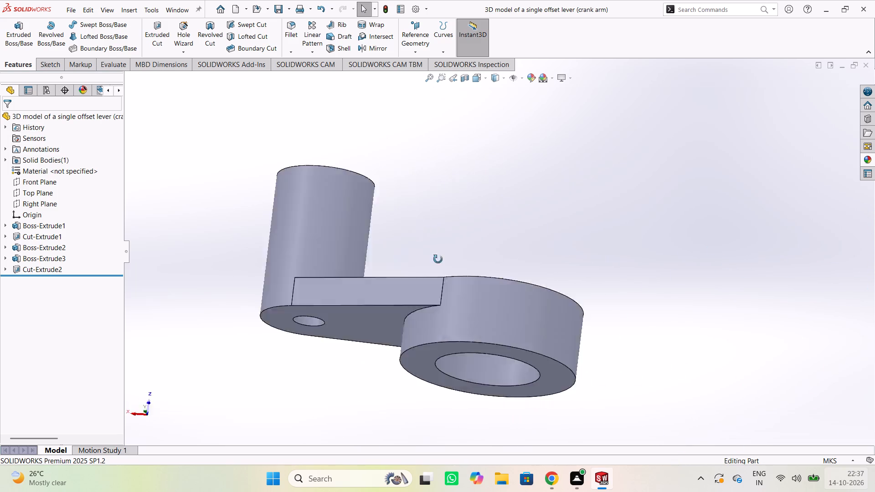
middle_click_drag(438, 259, 874, 310)
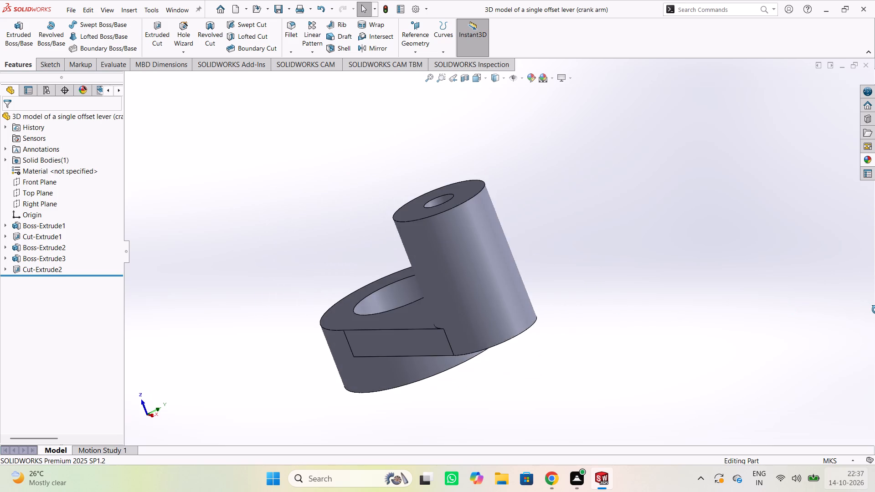
middle_click_drag(874, 310, 631, 322)
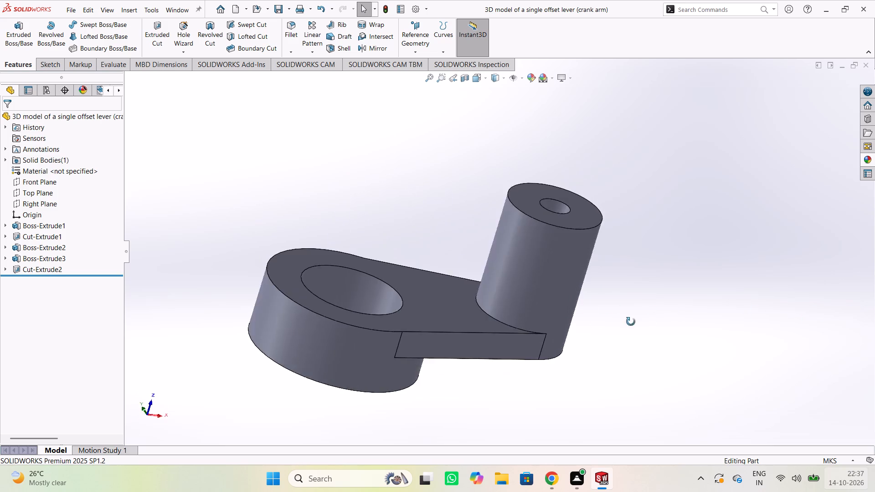
Inspect the crank arm from boss-end, ring-face and edge-on angles, checking both bore openings and the arm's side faces.
middle_click_drag(631, 322, 874, 349)
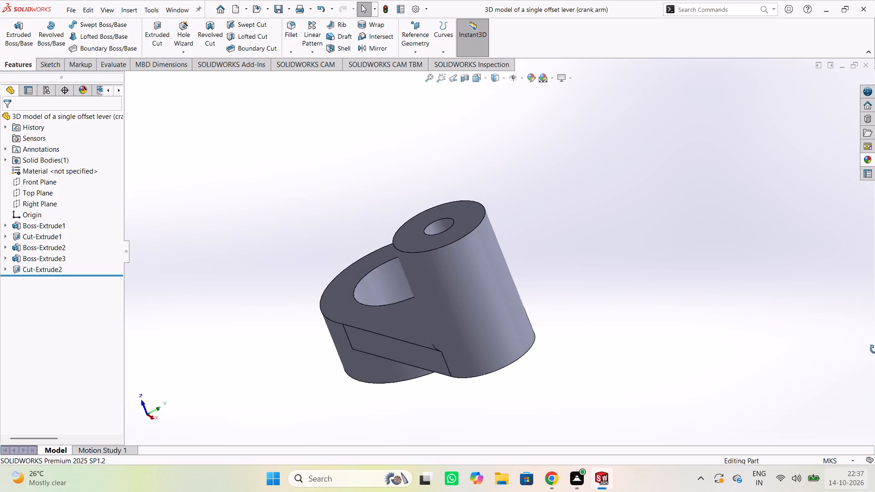
middle_click_drag(874, 349, 874, 376)
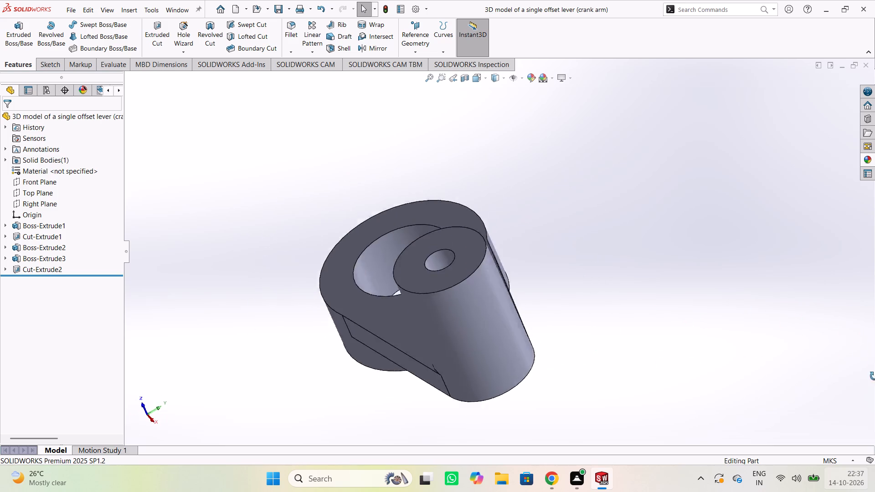
middle_click_drag(874, 376, 715, 416)
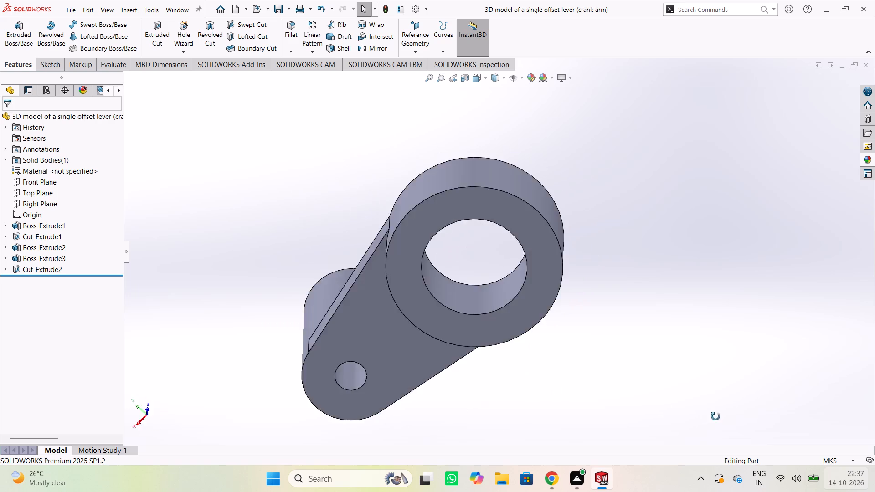
middle_click_drag(715, 416, 874, 351)
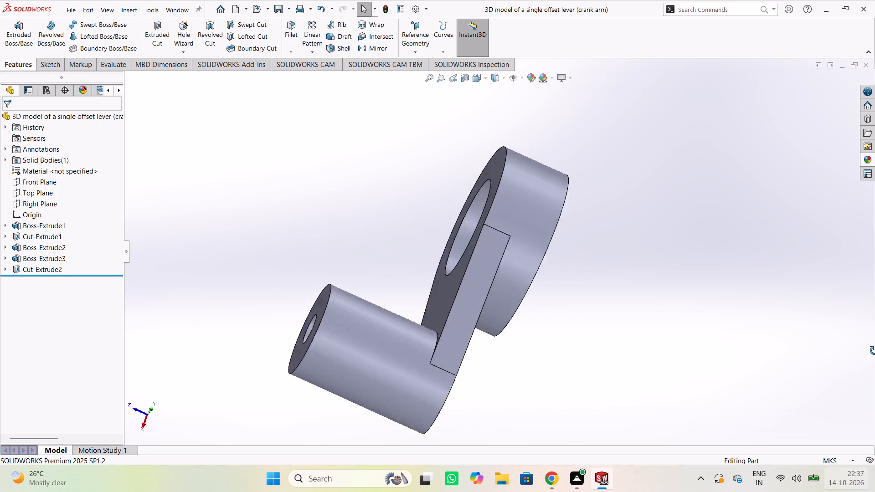
middle_click_drag(874, 351, 511, 282)
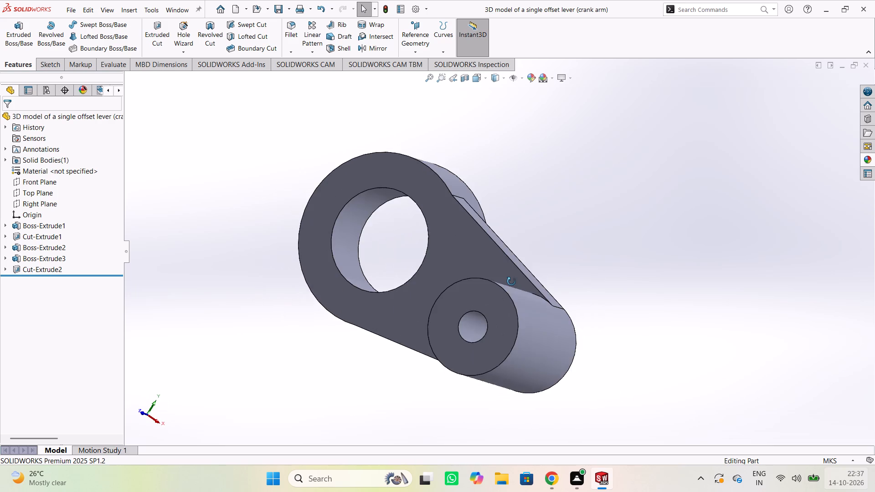
middle_click_drag(511, 282, 494, 311)
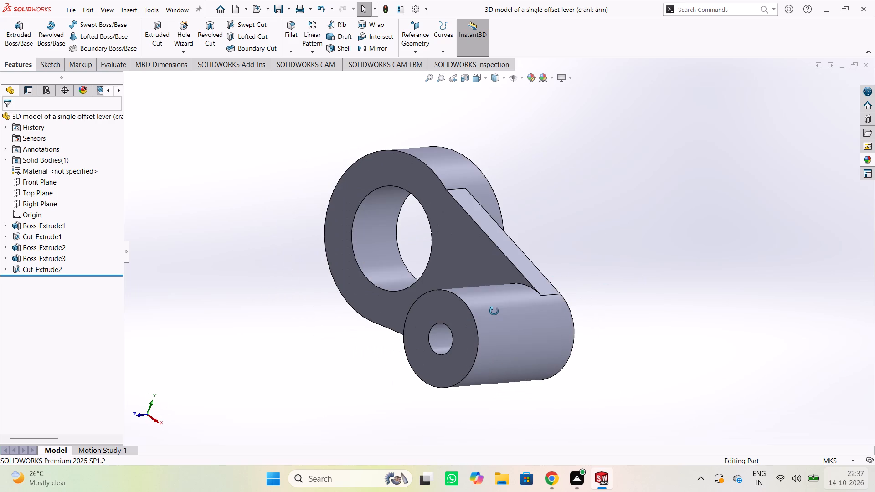
middle_click_drag(494, 311, 502, 343)
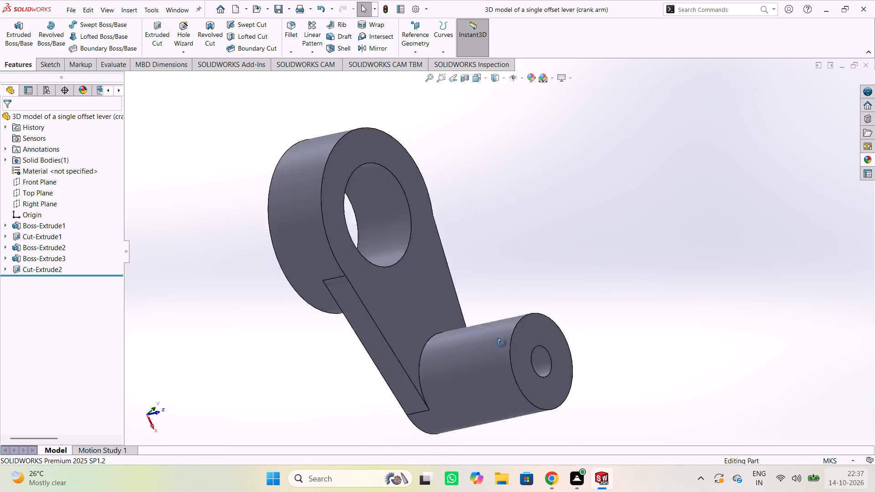
middle_click_drag(502, 343, 379, 305)
middle_click_drag(369, 257, 691, 353)
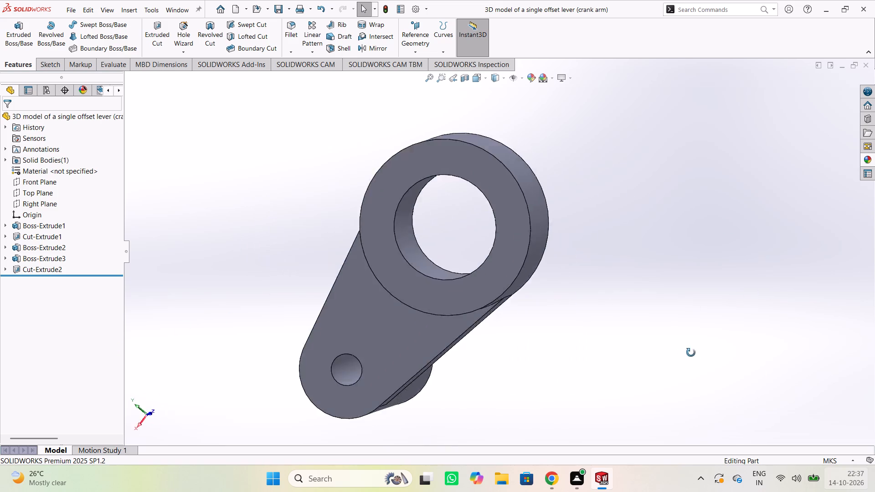
middle_click_drag(691, 353, 595, 323)
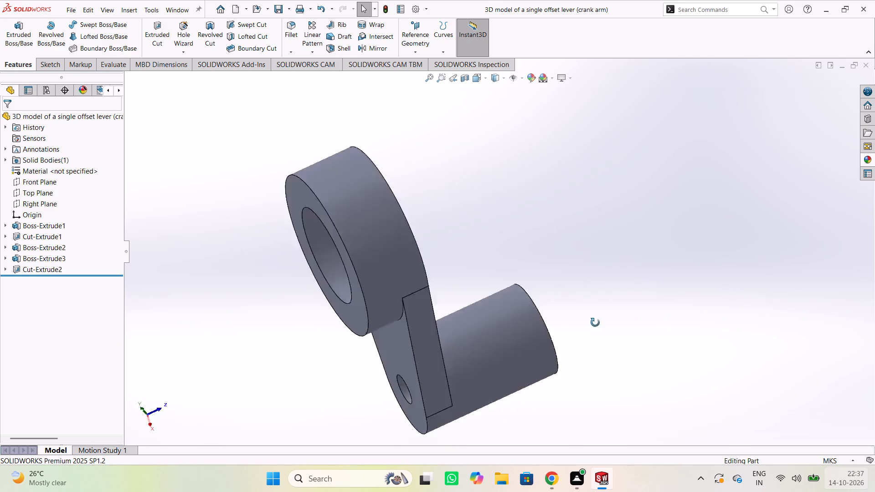
middle_click_drag(595, 323, 628, 318)
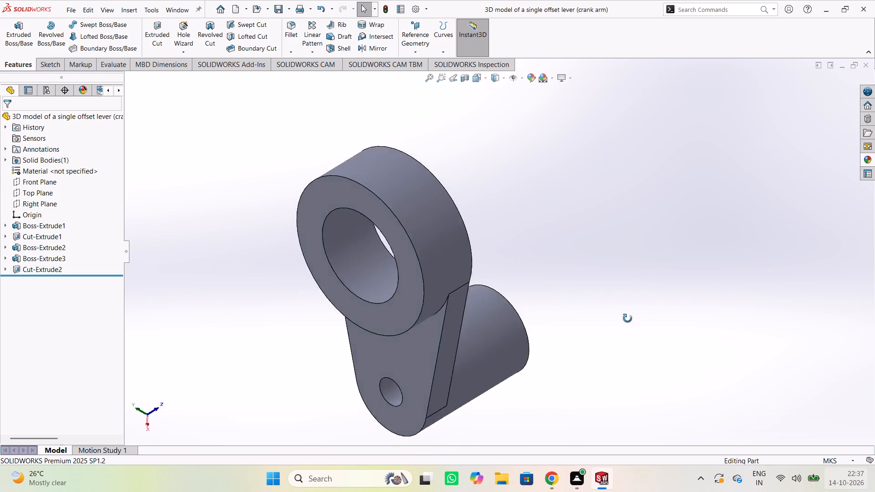
middle_click_drag(628, 318, 614, 335)
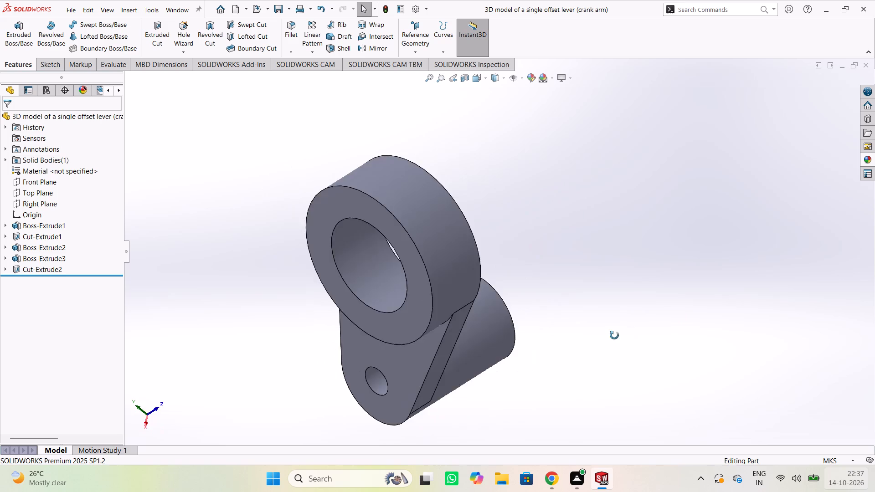
middle_click_drag(614, 335, 682, 323)
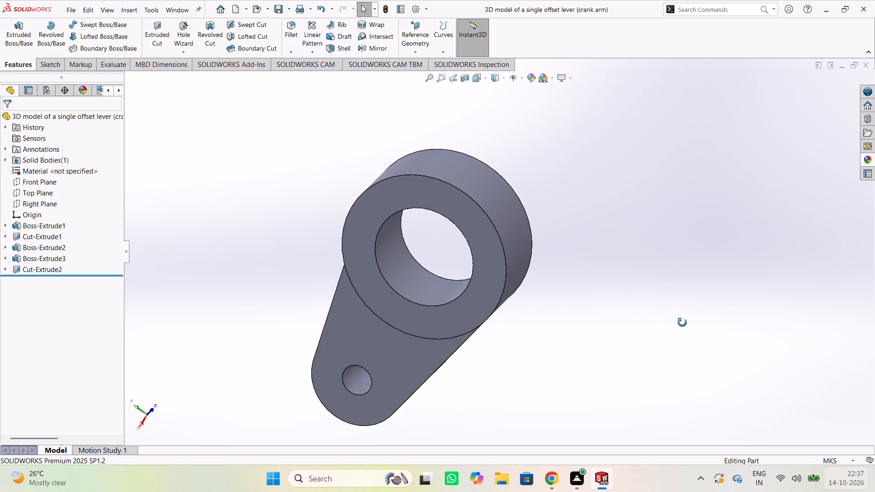
Examine the crank arm from its underside and boss end, checking the ring's thickness, the boss's height and both bores.
middle_click_drag(682, 323, 370, 323)
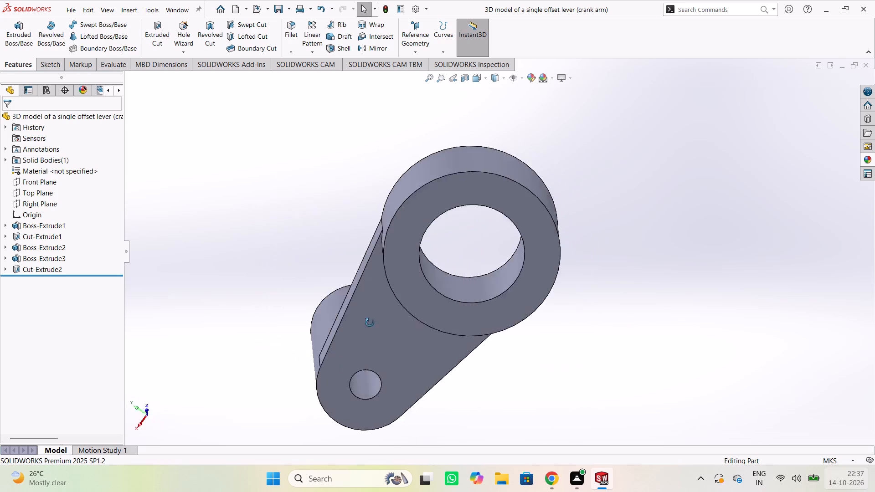
middle_click_drag(370, 323, 502, 341)
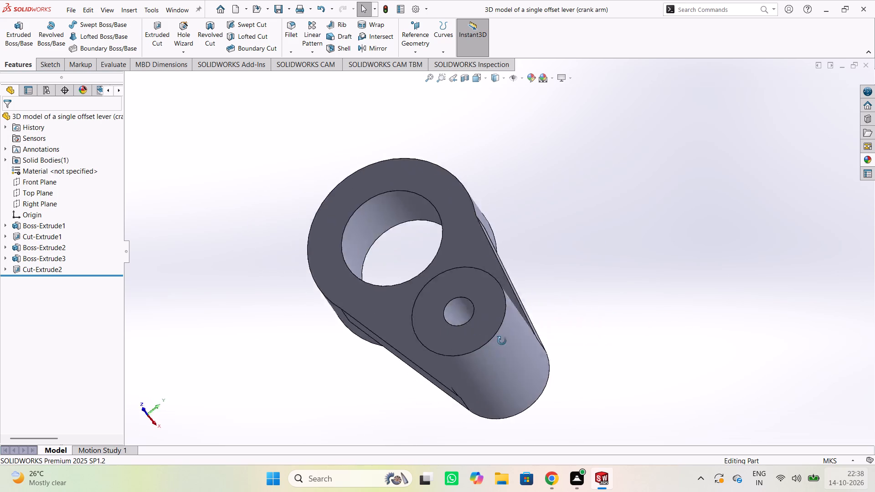
middle_click_drag(502, 341, 329, 171)
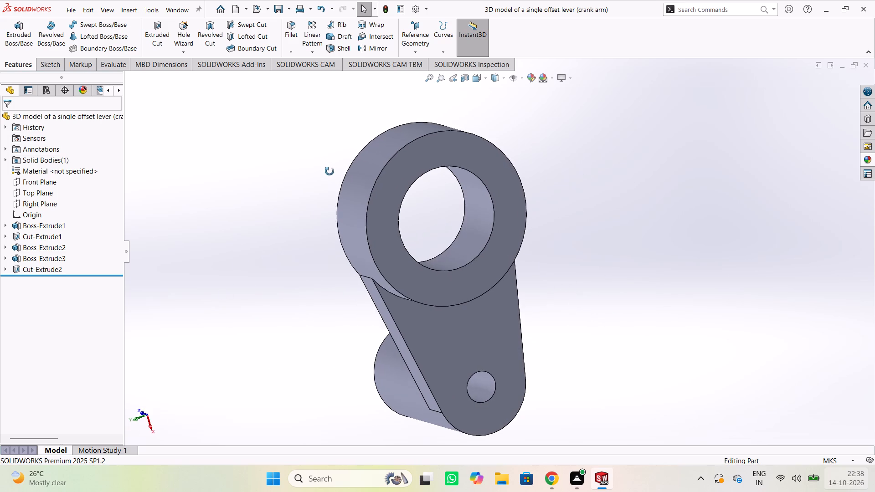
middle_click_drag(329, 171, 610, 332)
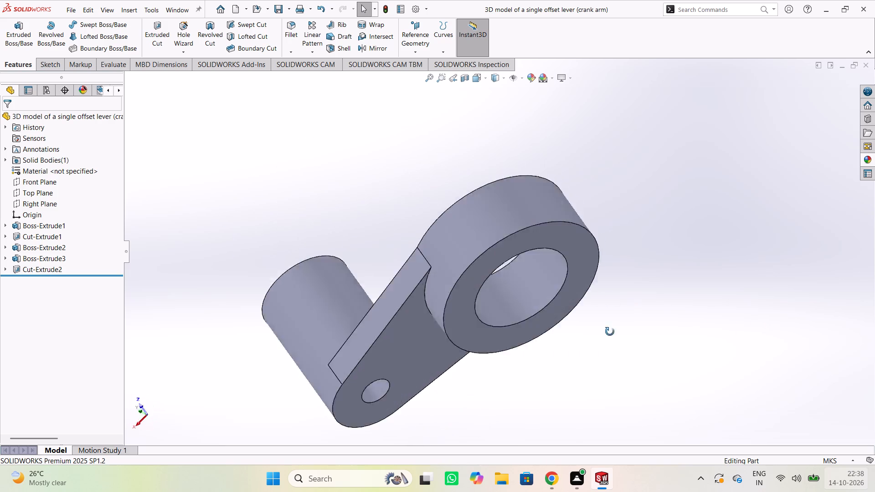
middle_click_drag(610, 332, 287, 347)
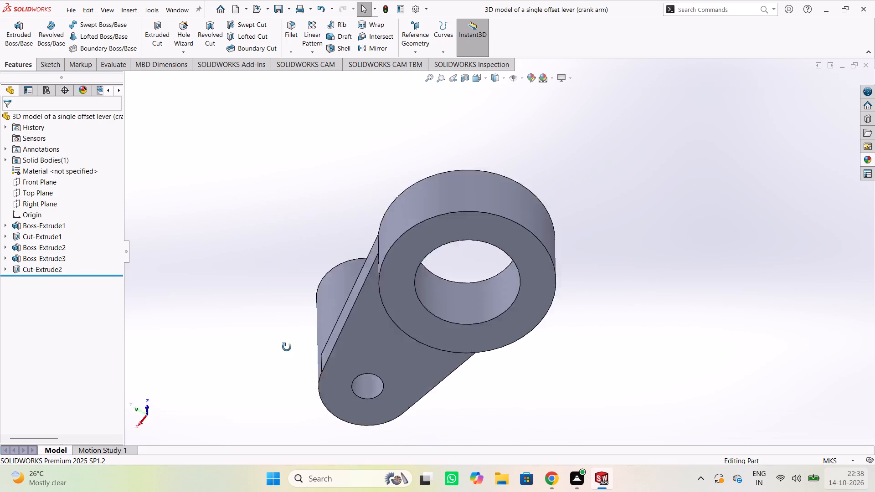
middle_click_drag(287, 347, 736, 333)
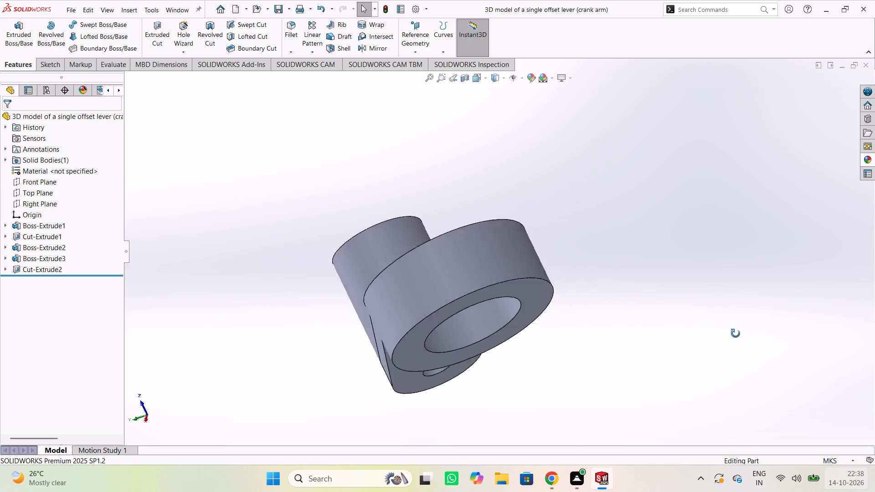
middle_click_drag(736, 333, 129, 353)
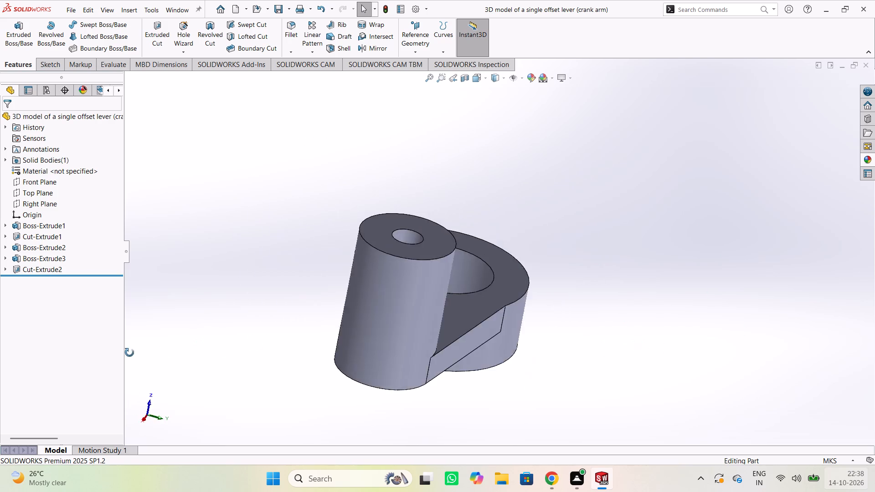
middle_click_drag(129, 353, 341, 376)
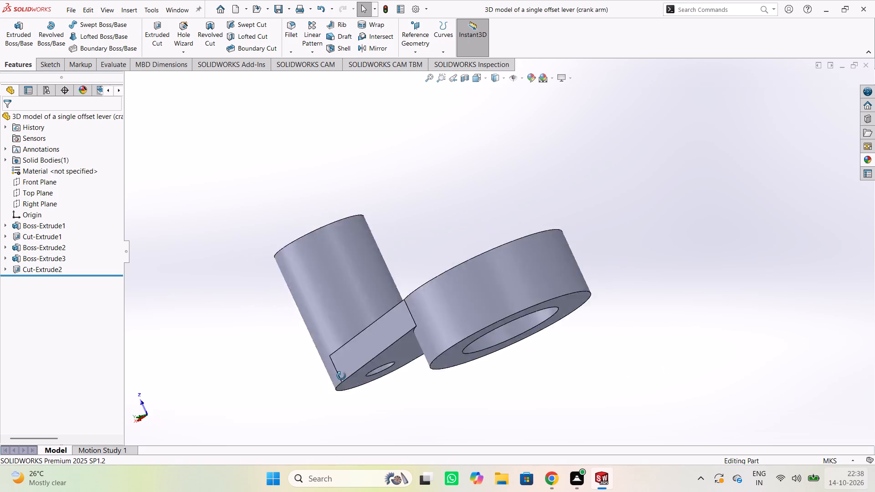
middle_click_drag(341, 376, 147, 369)
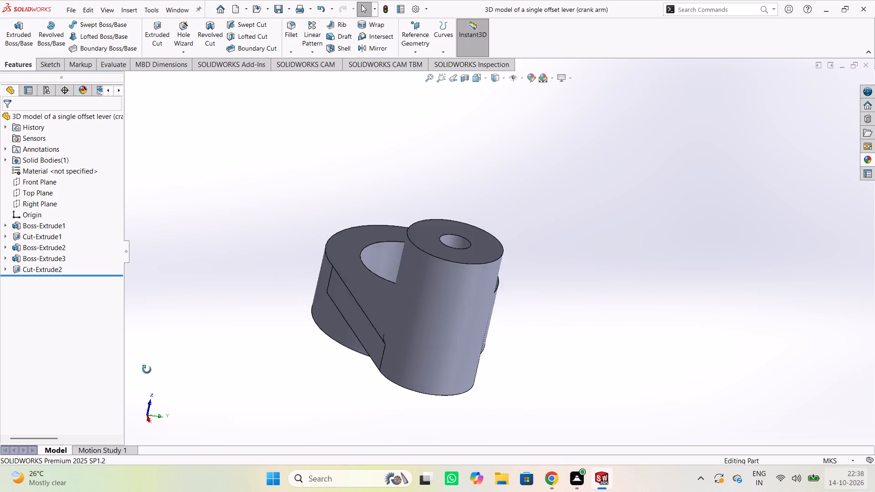
middle_click_drag(147, 369, 289, 270)
Inspect the crank arm with the boss raised, sideways and inverted, checking the arm's junctions with the ring and boss.
middle_click_drag(751, 236, 454, 309)
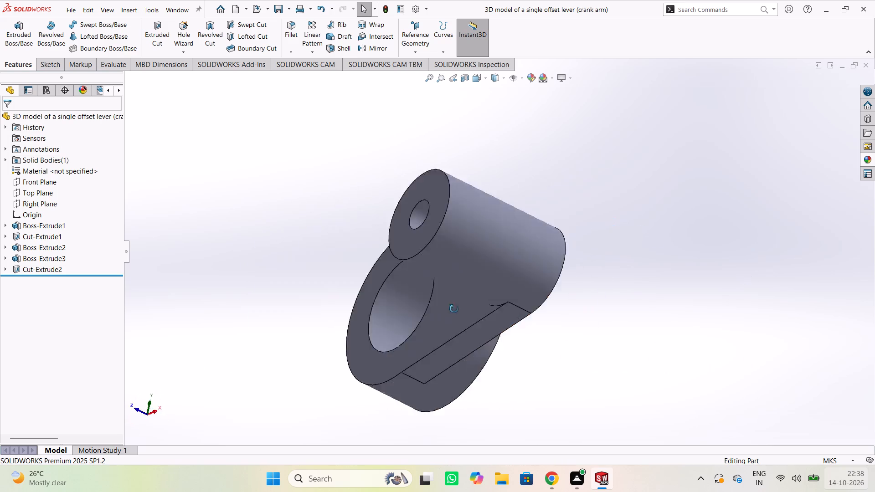
middle_click_drag(454, 309, 267, 294)
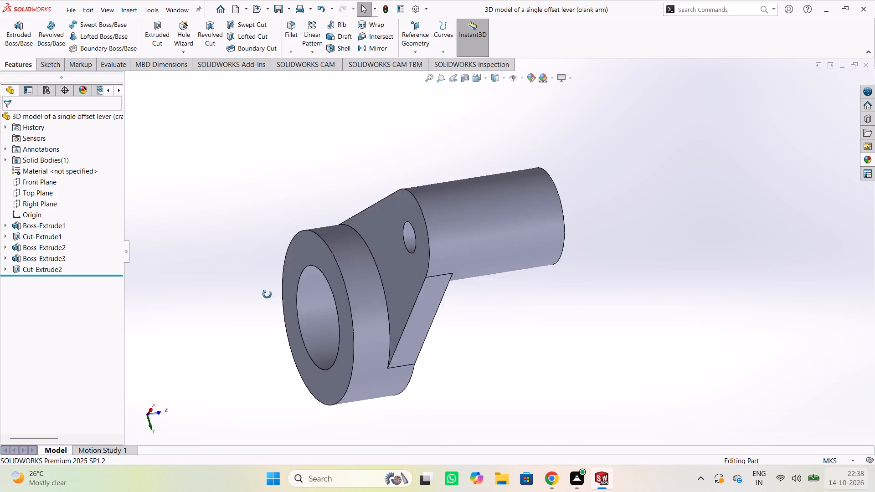
middle_click_drag(267, 294, 651, 251)
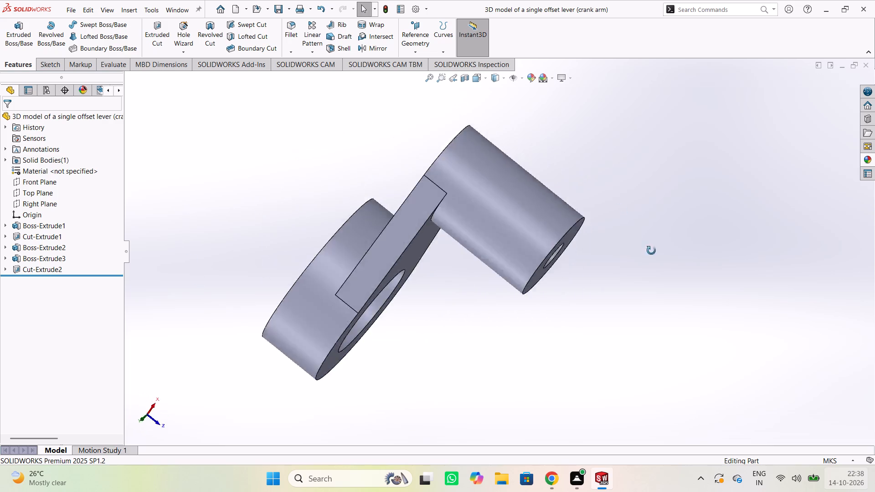
middle_click_drag(651, 251, 318, 335)
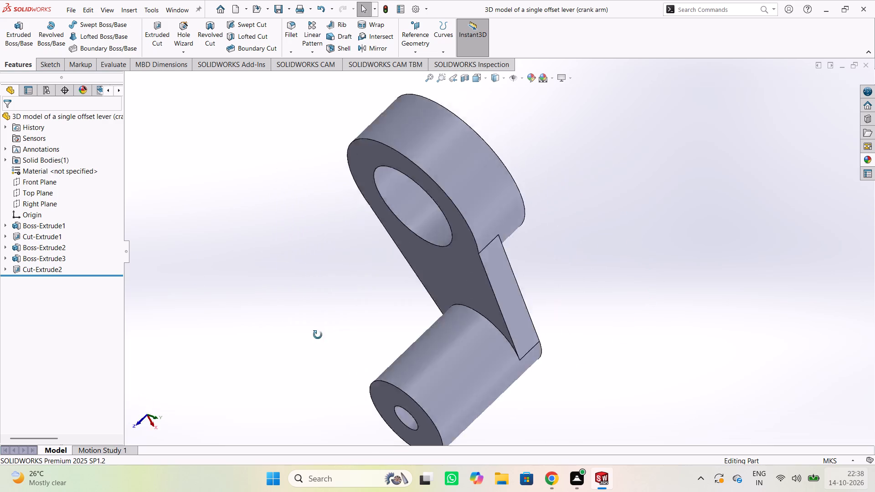
middle_click_drag(318, 335, 512, 179)
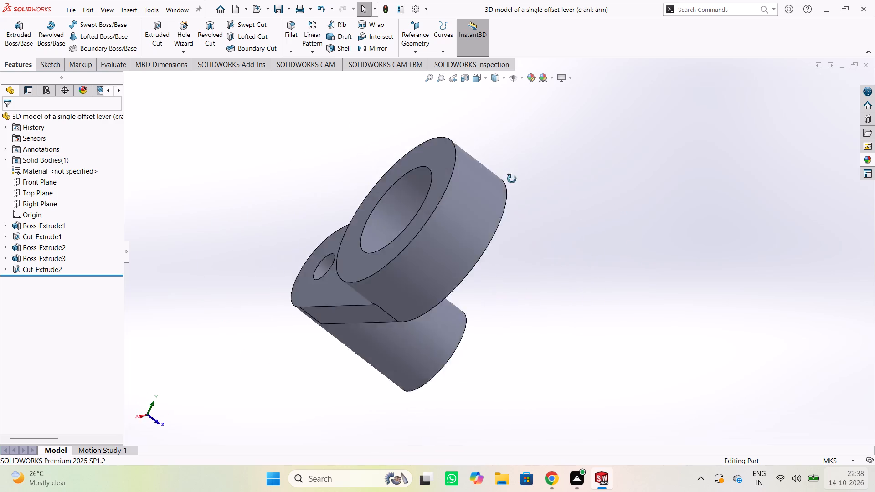
middle_click_drag(512, 179, 312, 337)
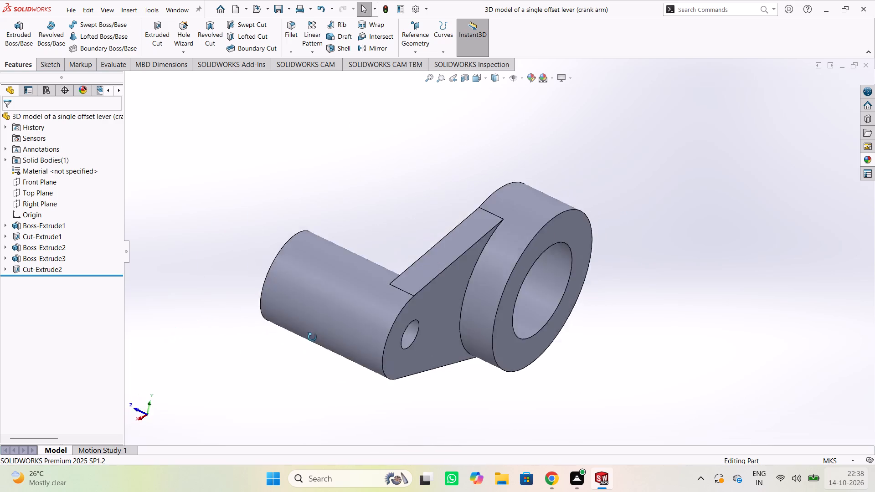
middle_click_drag(312, 337, 399, 353)
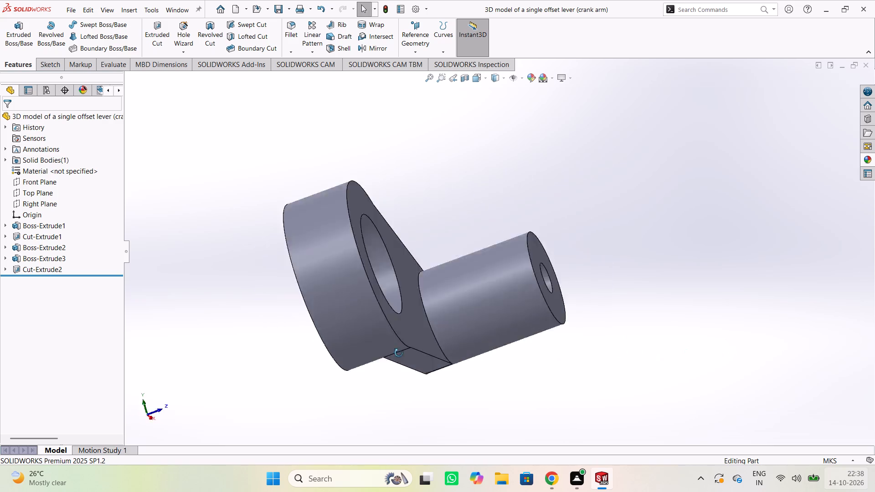
middle_click_drag(399, 353, 347, 369)
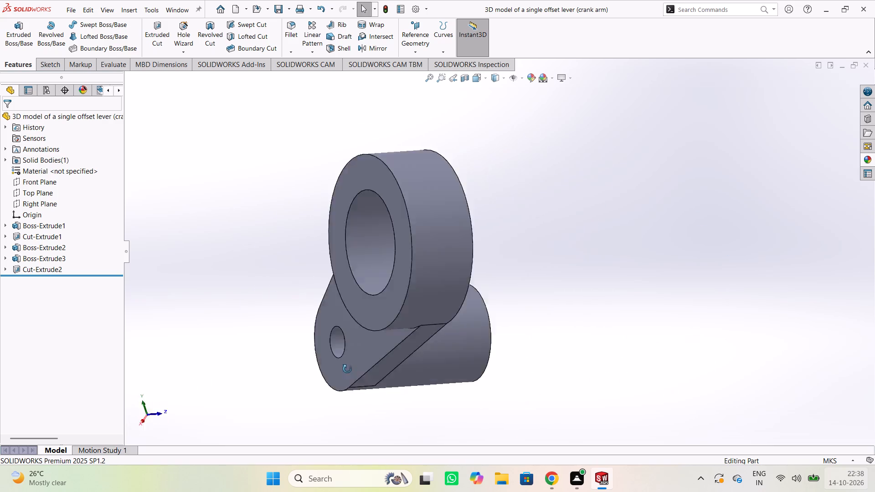
middle_click_drag(347, 369, 276, 348)
middle_click_drag(424, 230, 149, 310)
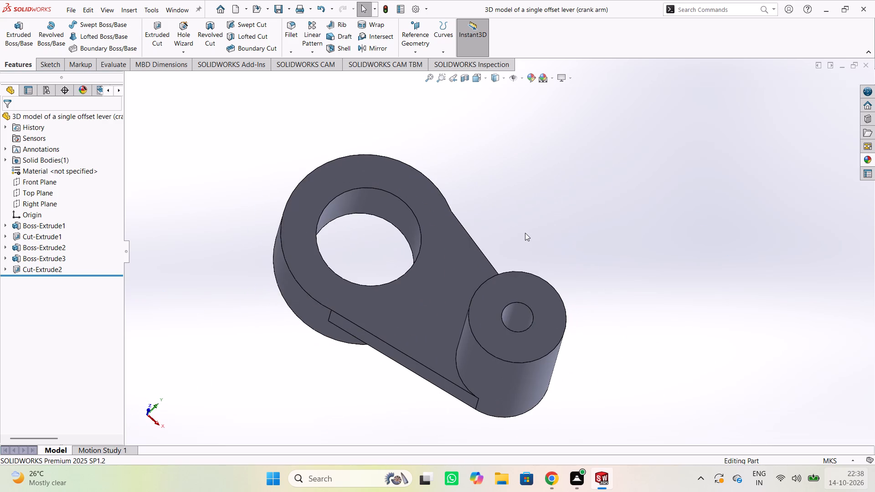
Review the crank arm from ring-face, boss-face and near-side angles, checking the arm's flat edge, ring step and boss bore.
middle_click_drag(525, 233, 145, 285)
middle_click_drag(602, 208, 420, 268)
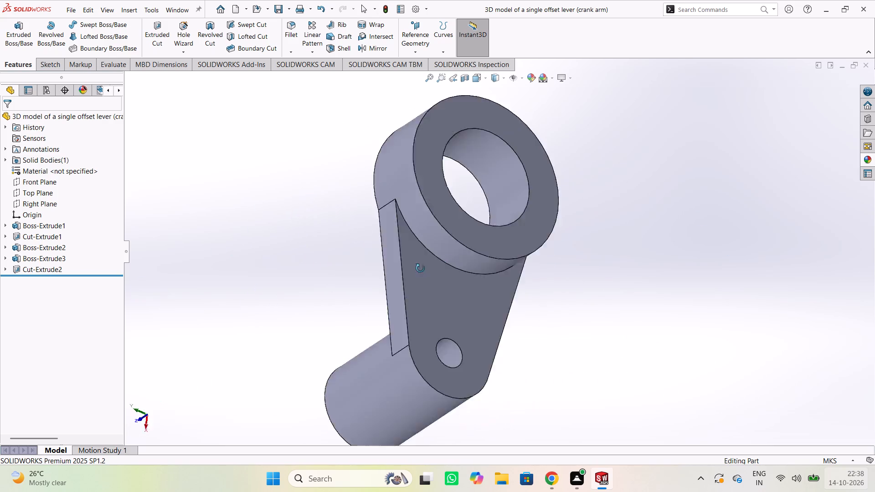
middle_click_drag(420, 268, 294, 281)
middle_click_drag(539, 225, 279, 293)
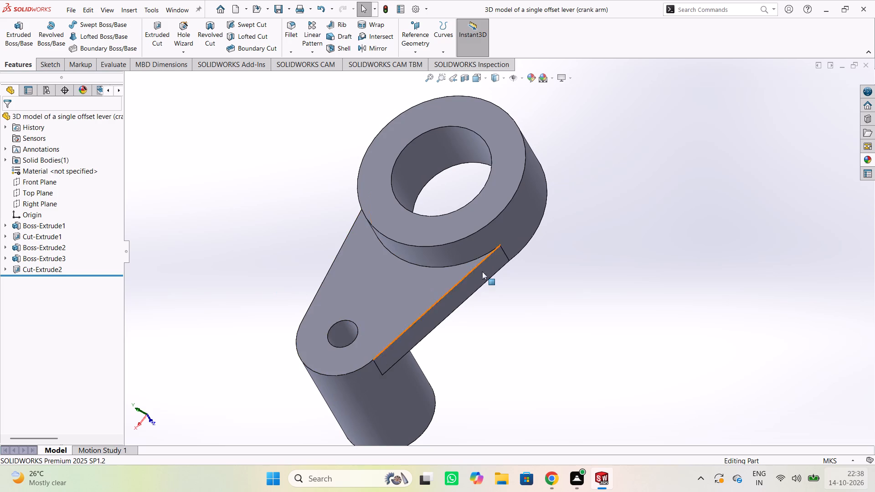
middle_click_drag(650, 264, 446, 309)
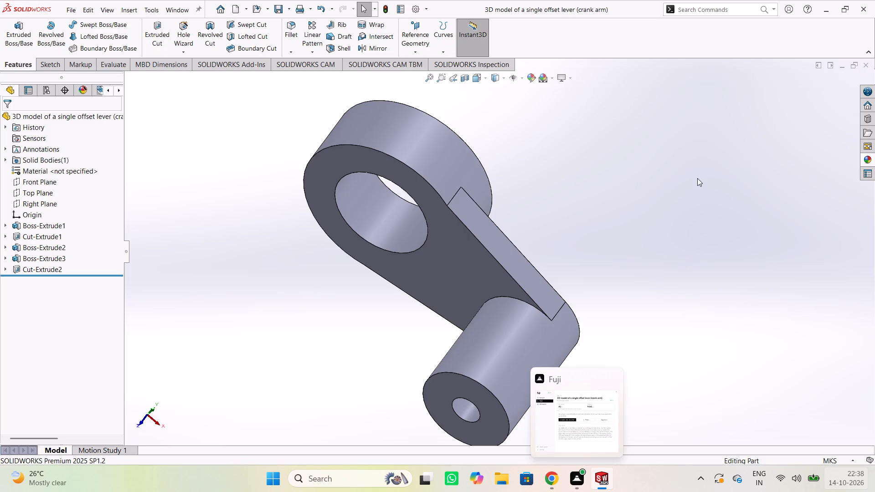
middle_click_drag(697, 181, 441, 309)
middle_click_drag(627, 188, 432, 347)
middle_click_drag(620, 199, 478, 306)
middle_click_drag(689, 186, 526, 293)
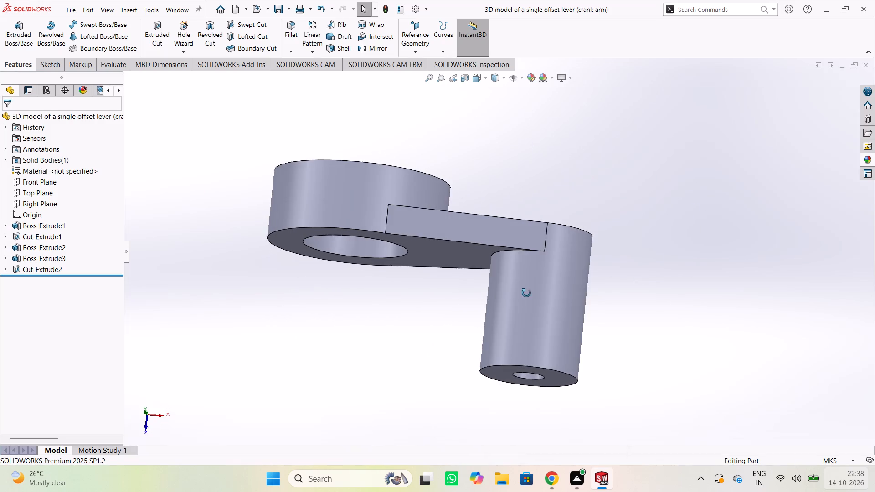
middle_click_drag(526, 293, 523, 290)
middle_click_drag(679, 144, 649, 282)
middle_click_drag(602, 174, 602, 212)
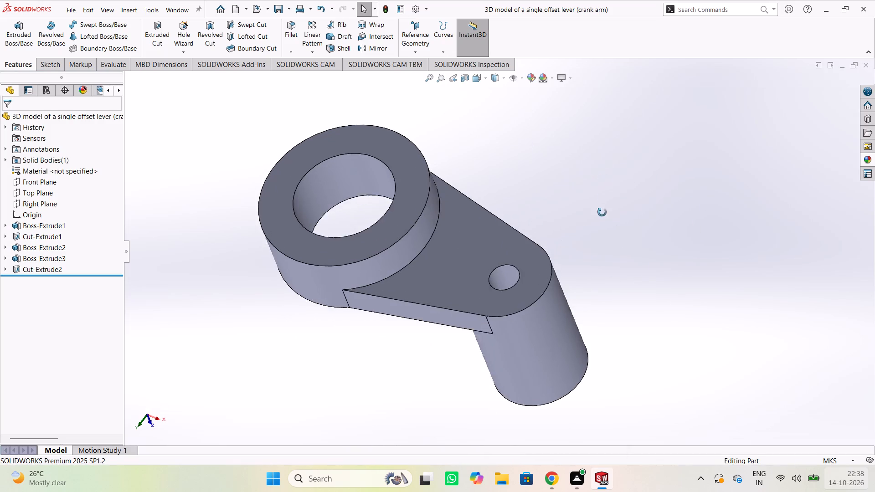
Inspect the crank arm from its long edges and boss face, checking the arm's side face and the offset between ring and boss.
middle_click_drag(602, 212, 540, 299)
middle_click_drag(597, 203, 575, 246)
middle_click_drag(701, 205, 675, 255)
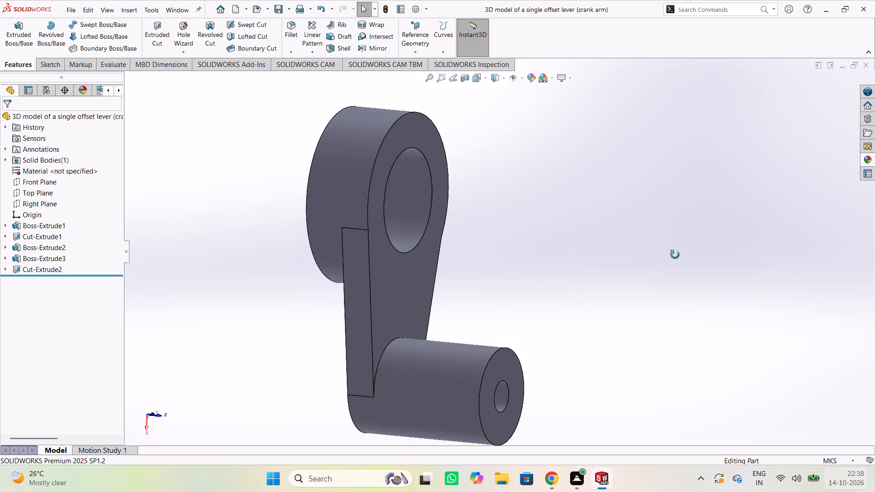
middle_click_drag(675, 255, 675, 253)
middle_click_drag(818, 210, 676, 275)
middle_click_drag(527, 290, 514, 296)
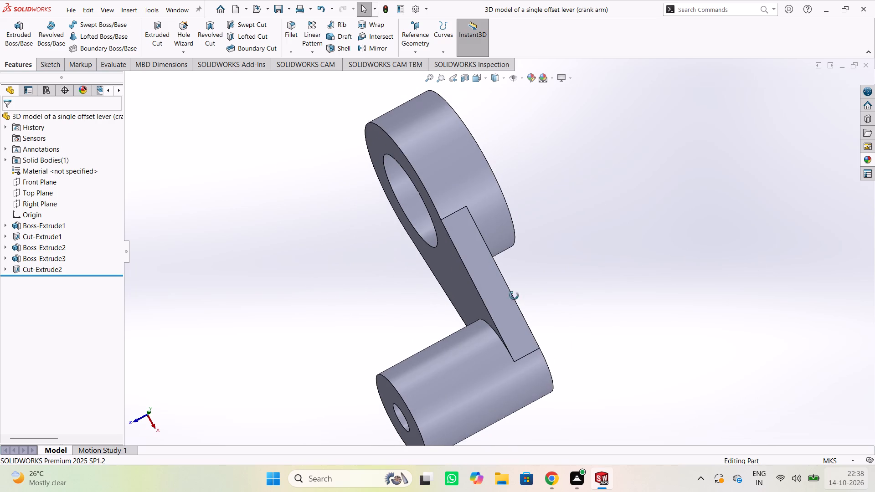
middle_click_drag(514, 296, 438, 301)
middle_click_drag(634, 226, 581, 299)
middle_click_drag(672, 182, 536, 264)
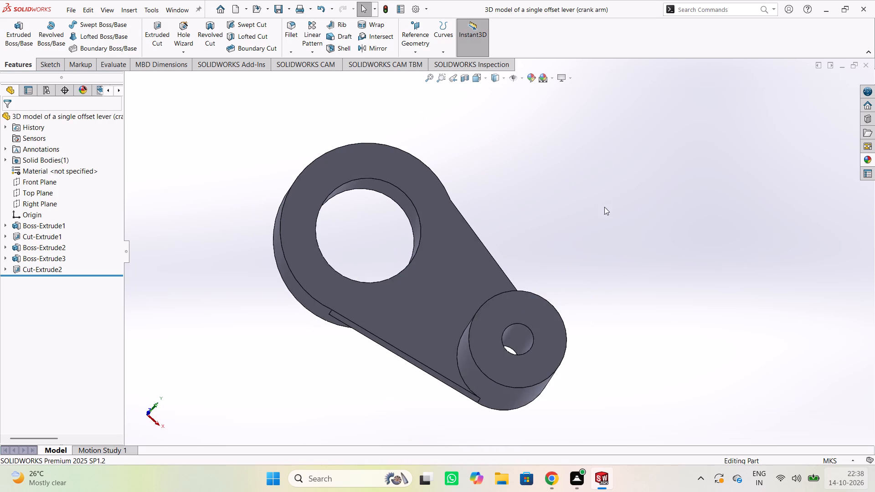
middle_click_drag(615, 194, 478, 242)
middle_click_drag(708, 208, 570, 251)
middle_click_drag(726, 206, 684, 235)
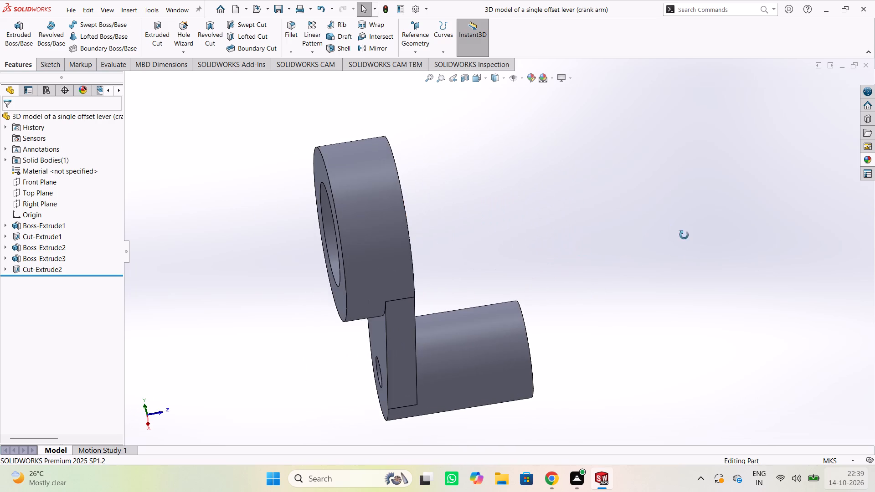
Examine the crank arm from the ring face and the boss face, checking both bores and the arm's taper.
middle_click_drag(684, 235, 597, 239)
middle_click_drag(683, 258, 573, 289)
middle_click_drag(709, 238, 648, 283)
middle_click_drag(659, 239, 644, 261)
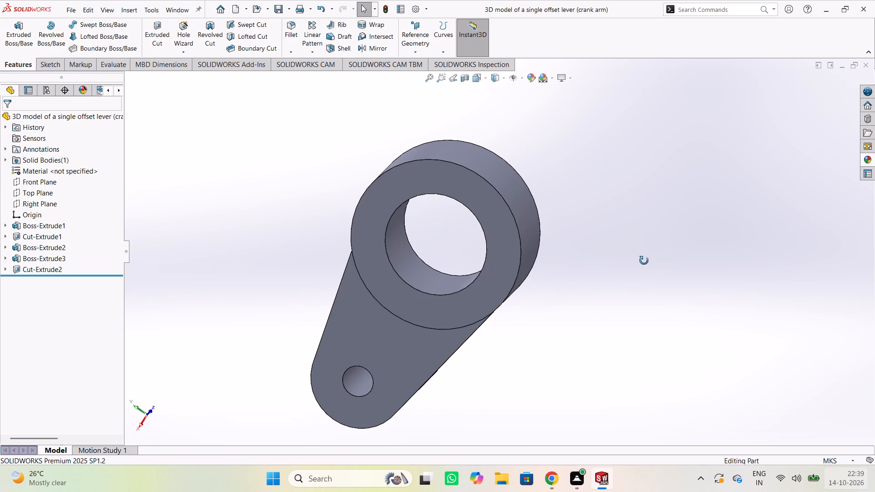
middle_click_drag(644, 261, 561, 274)
middle_click_drag(636, 252, 573, 275)
middle_click_drag(688, 255, 662, 271)
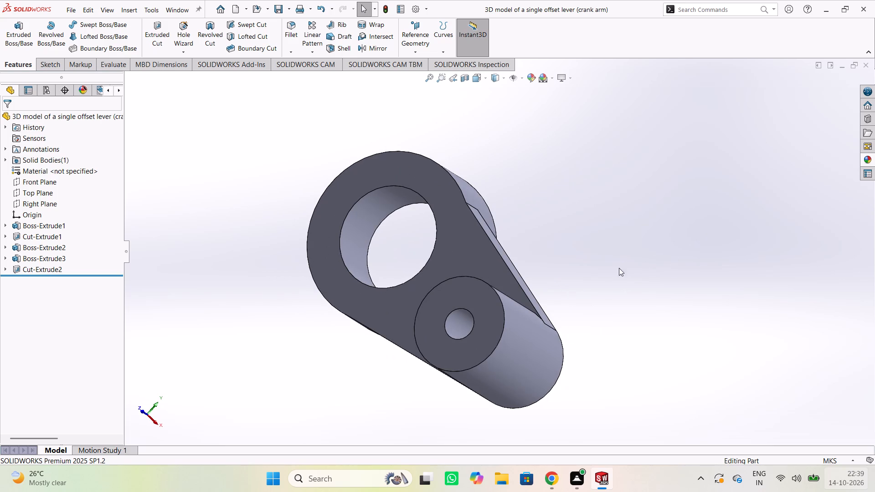
middle_click_drag(619, 264, 602, 270)
Review the whole crank arm from boss-end and edge-on angles, checking the boss's length and its junction with the arm.
scroll(546, 266, "up", 1)
middle_click_drag(668, 187, 656, 207)
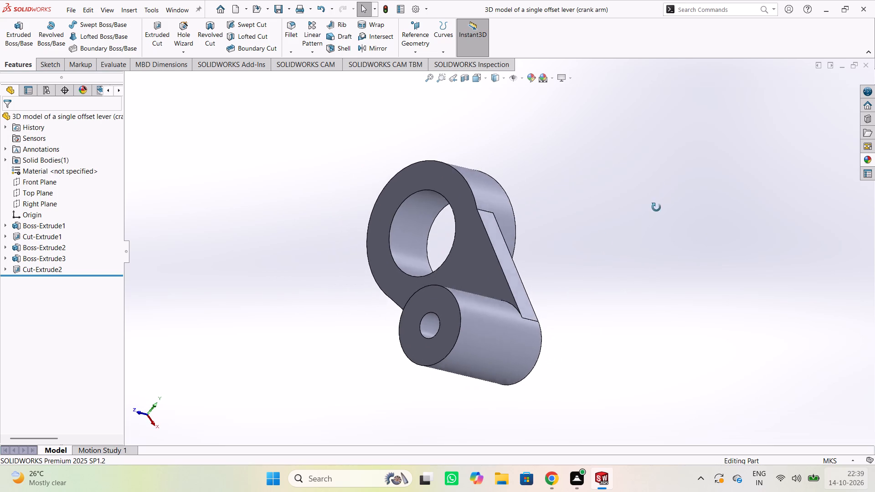
middle_click_drag(656, 207, 570, 261)
middle_click_drag(648, 208, 579, 263)
middle_click_drag(641, 198, 547, 274)
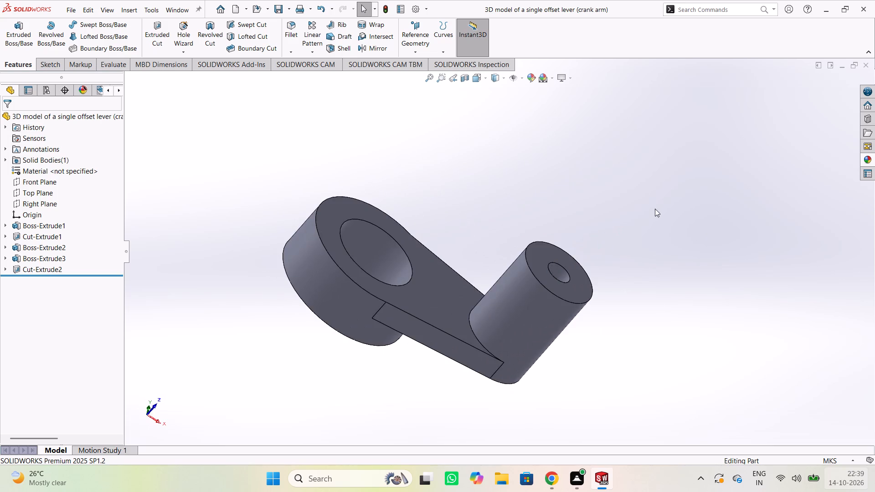
middle_click_drag(659, 209, 636, 225)
middle_click_drag(678, 211, 638, 236)
middle_click_drag(660, 217, 604, 246)
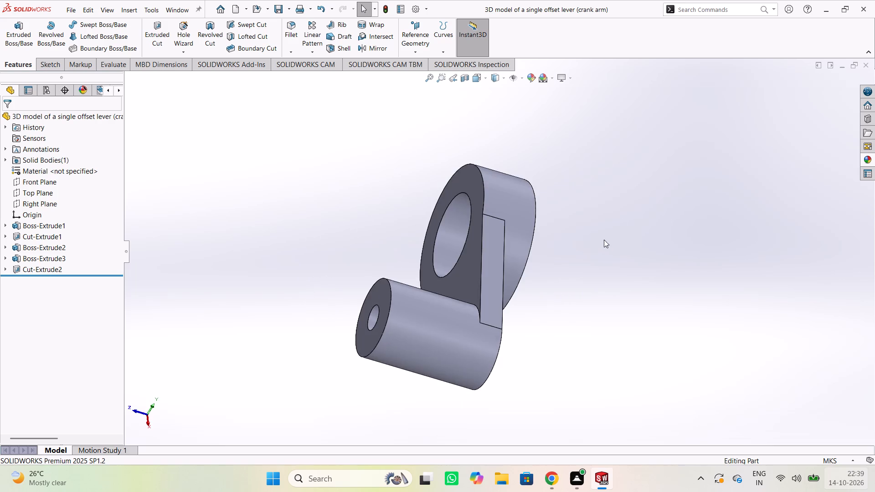
middle_click_drag(633, 209, 614, 240)
middle_click(631, 251)
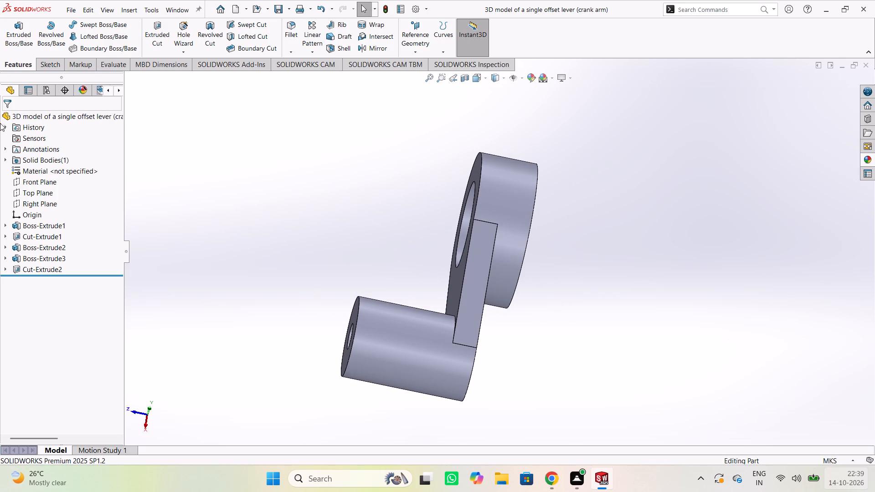
middle_click_drag(597, 353, 646, 306)
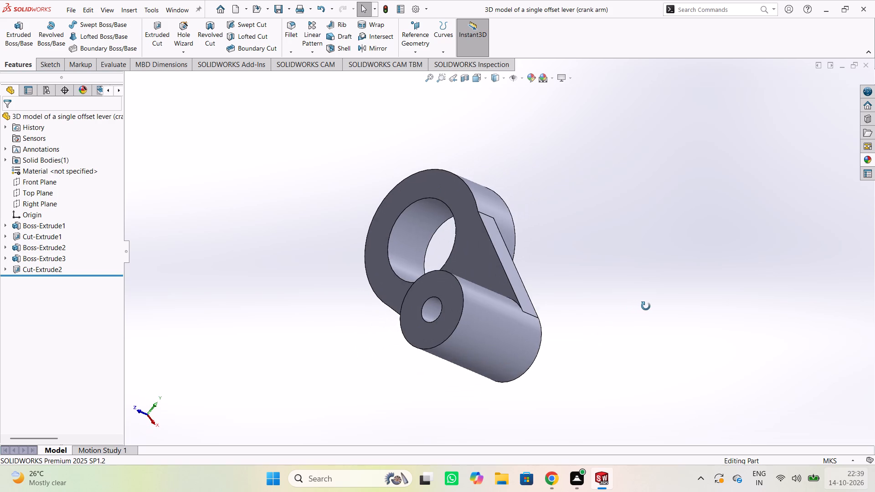
middle_click_drag(646, 306, 648, 306)
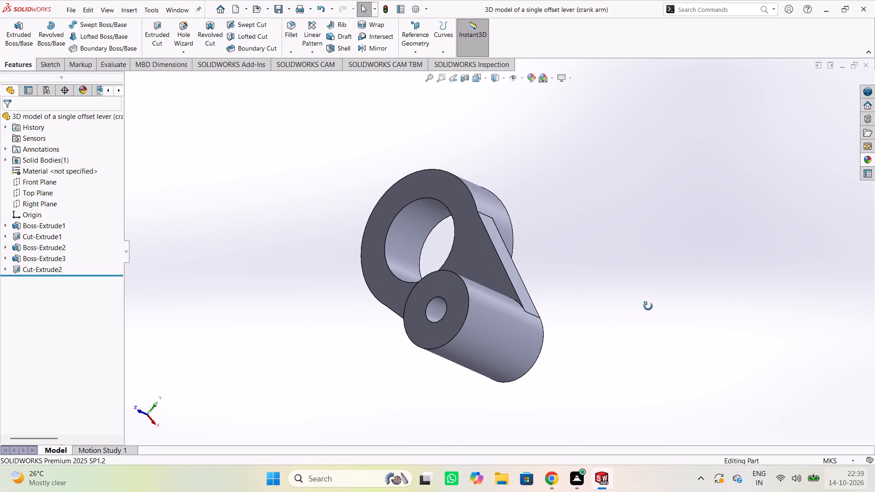
Inspect the crank arm from both faces and the ring end, checking the ring's step, the upright boss and the bore openings.
middle_click_drag(648, 306, 390, 192)
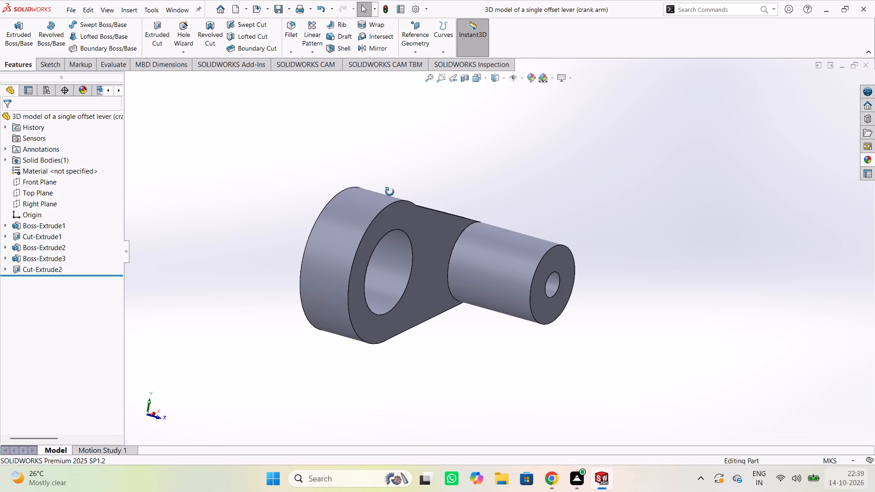
middle_click_drag(390, 192, 874, 332)
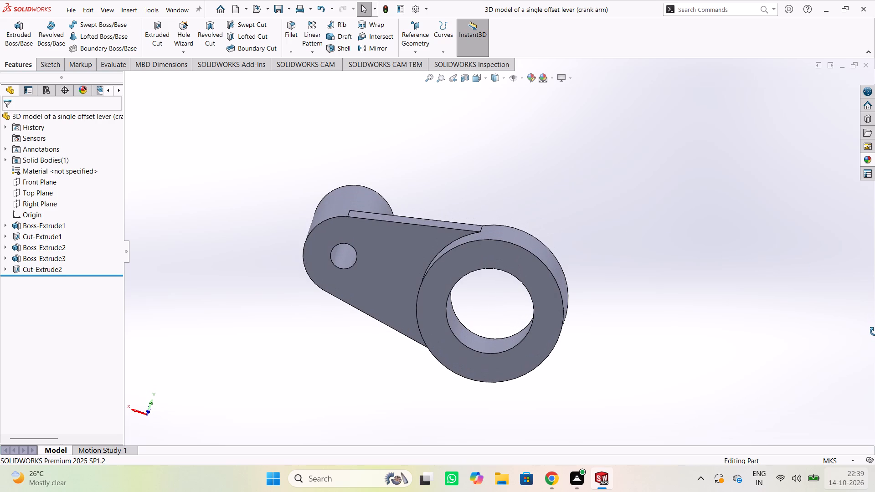
middle_click_drag(874, 332, 874, 364)
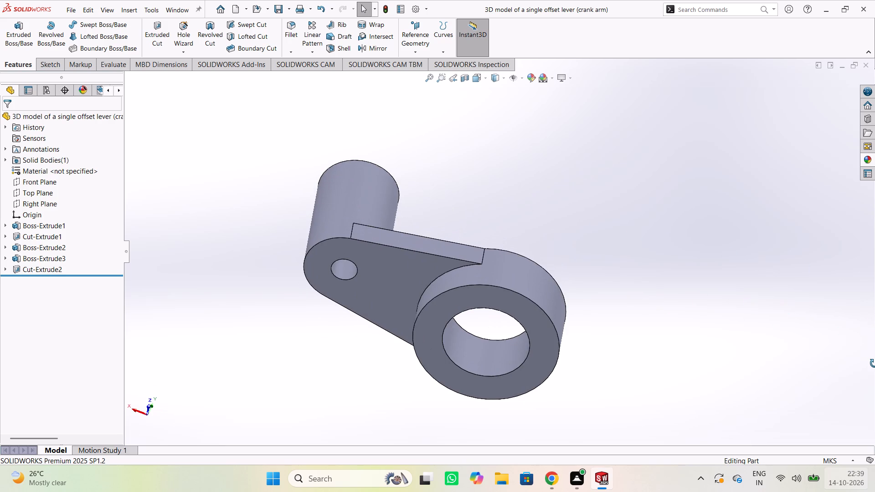
middle_click_drag(874, 364, 676, 312)
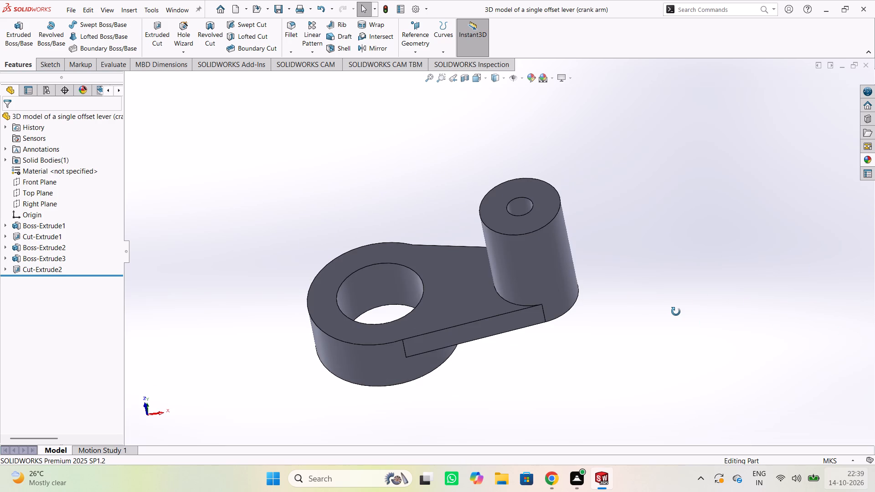
middle_click_drag(676, 312, 368, 158)
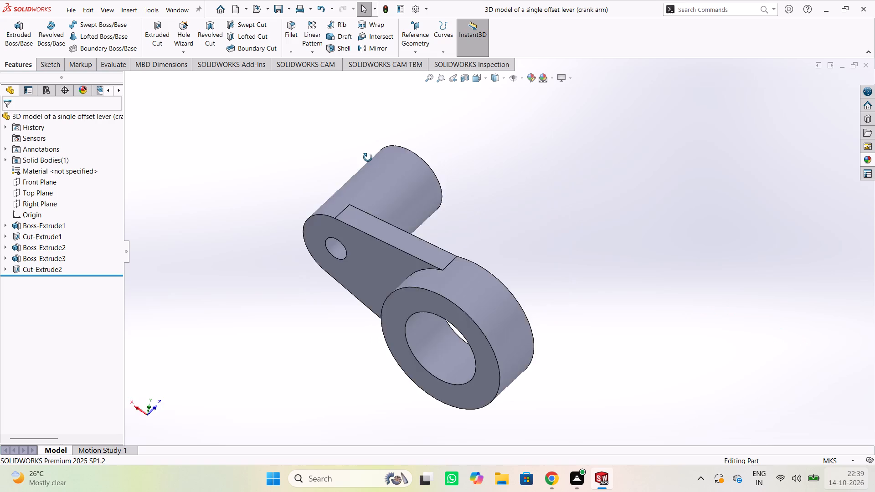
middle_click_drag(368, 158, 541, 381)
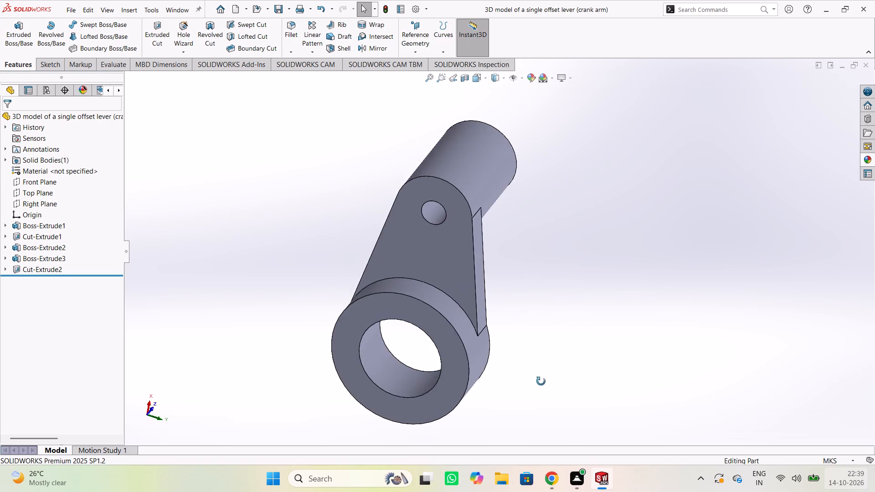
middle_click_drag(541, 381, 468, 468)
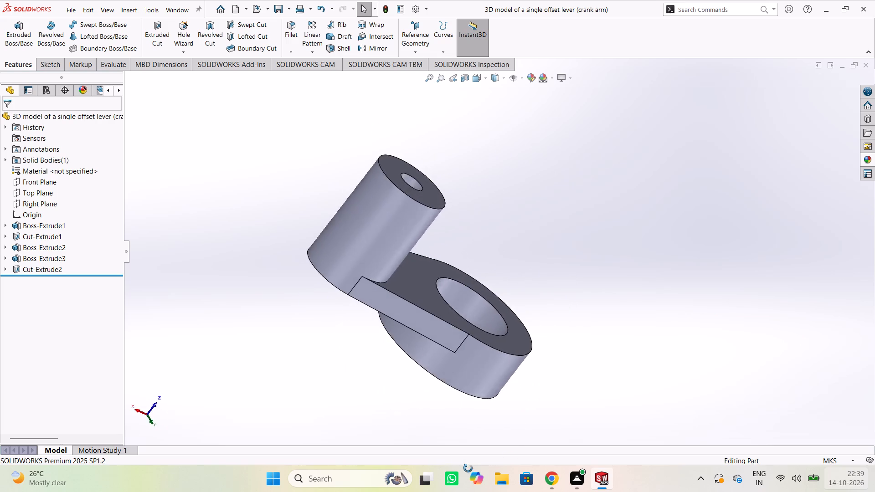
middle_click_drag(468, 468, 361, 338)
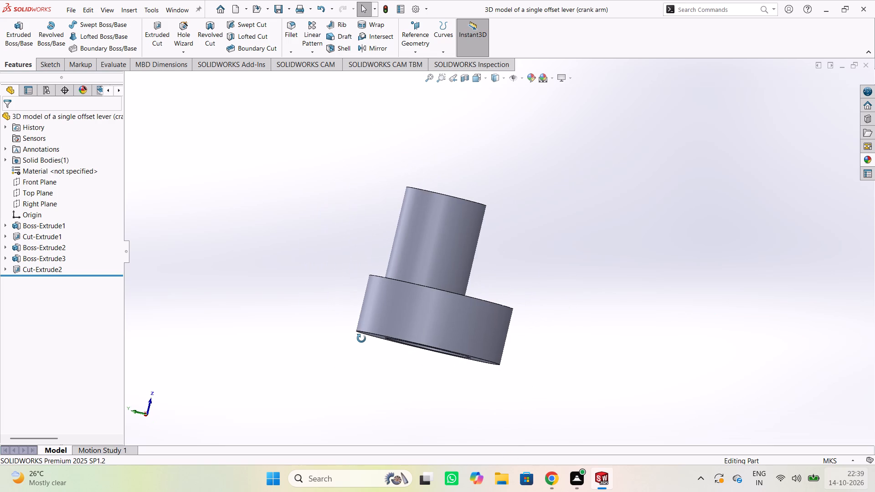
middle_click_drag(361, 338, 337, 364)
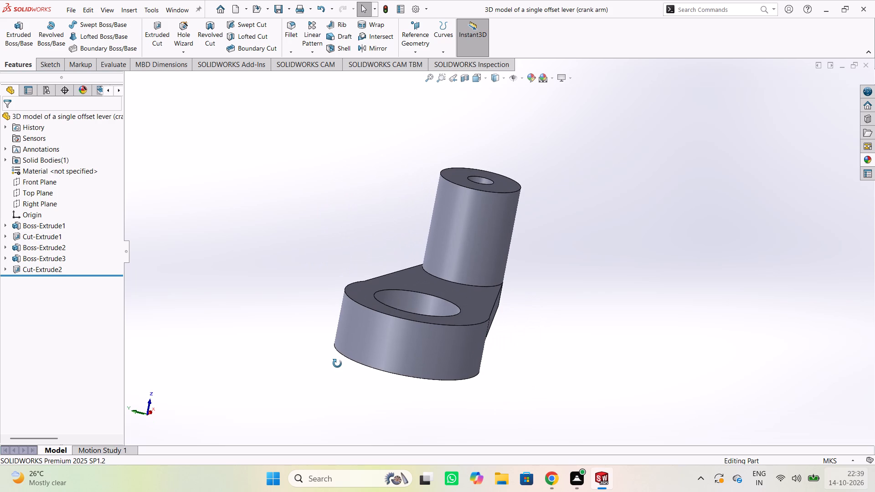
middle_click_drag(337, 364, 317, 491)
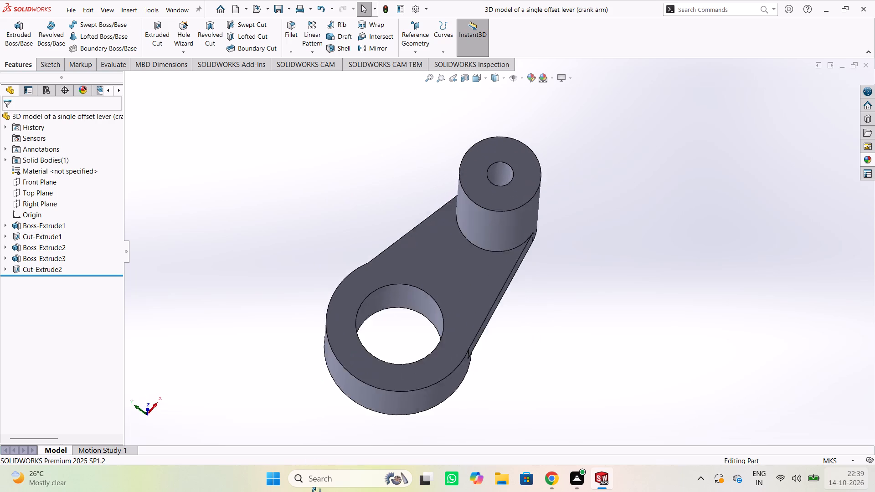
Examine the crank arm from its ring side, boss side and edges, checking the arm's flat sides, ring thickness and boss bore.
middle_click_drag(317, 491, 540, 471)
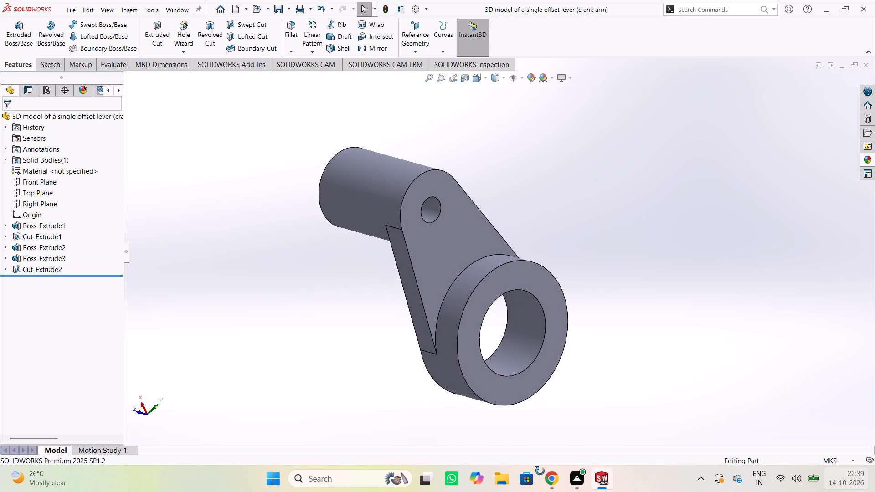
middle_click_drag(540, 471, 674, 464)
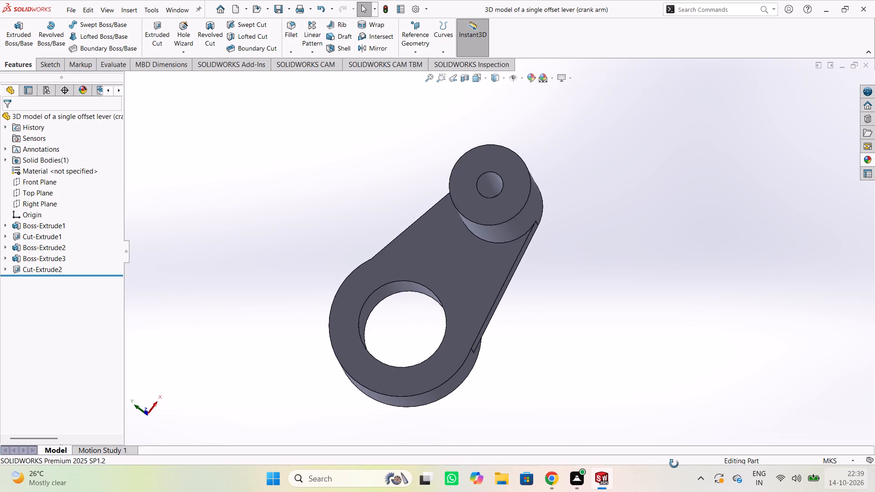
middle_click_drag(674, 464, 664, 454)
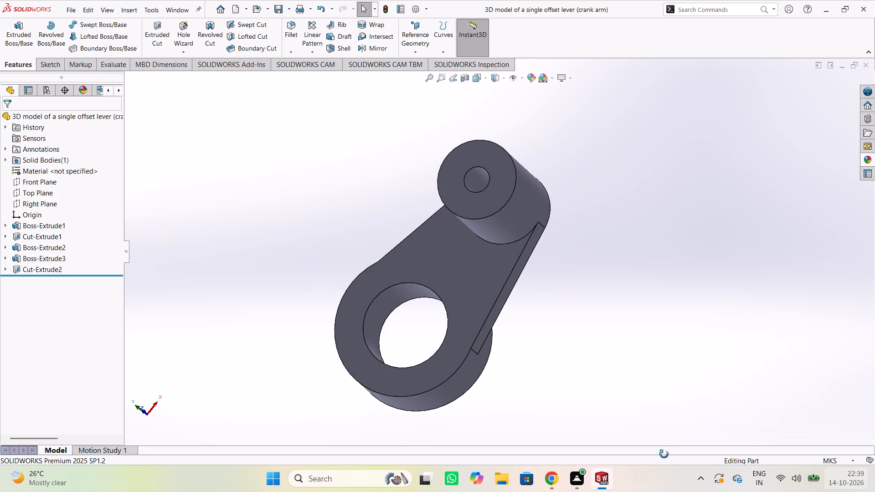
middle_click_drag(664, 454, 705, 491)
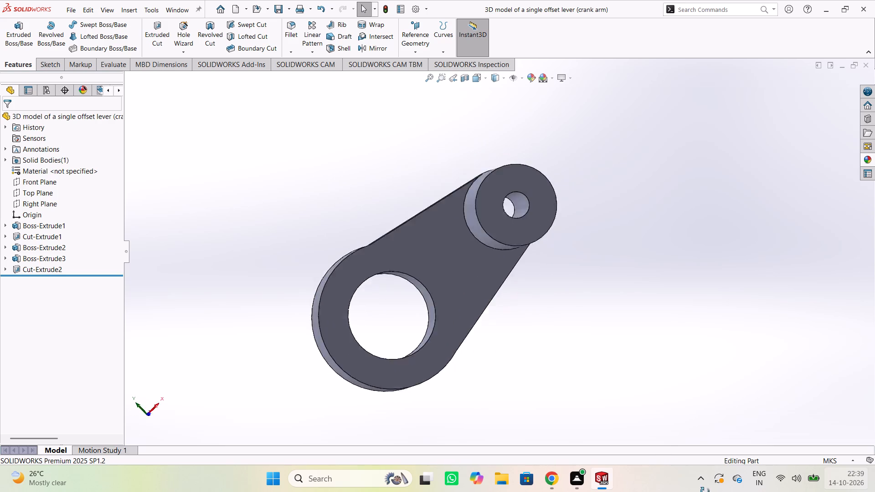
middle_click_drag(705, 491, 365, 0)
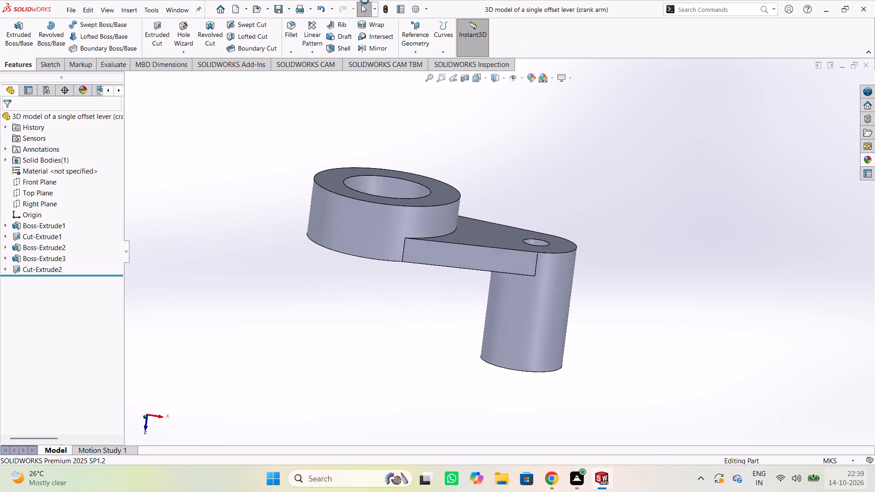
middle_click_drag(365, 0, 0, 0)
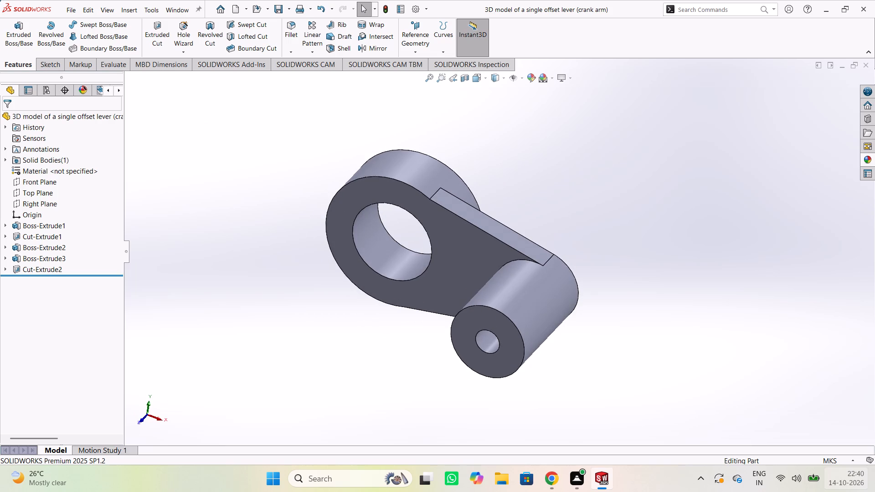
middle_click_drag(0, 0, 455, 357)
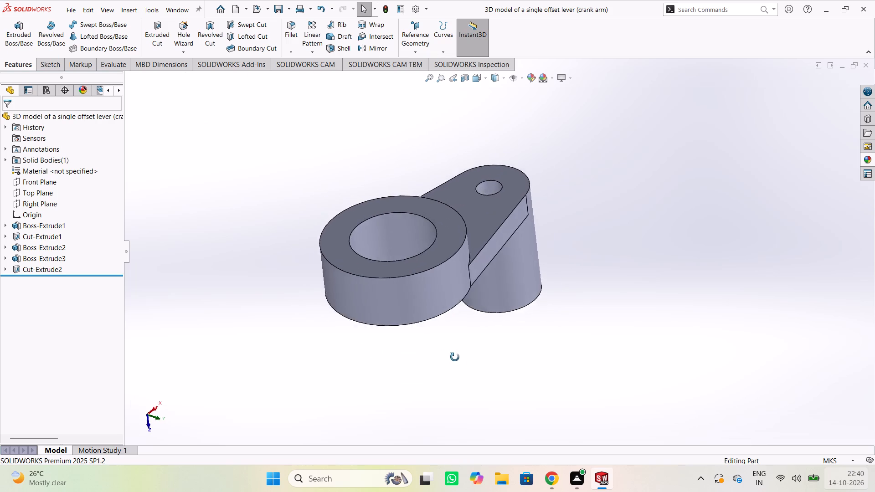
middle_click_drag(455, 357, 431, 321)
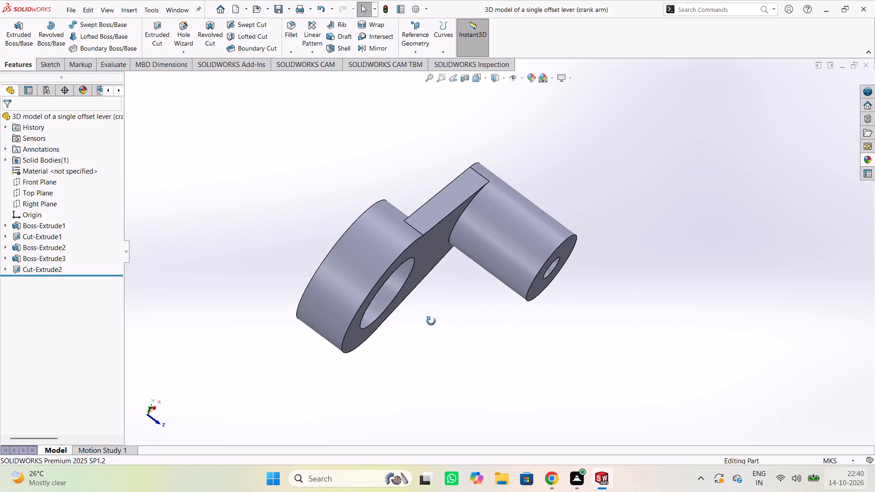
middle_click_drag(431, 321, 593, 352)
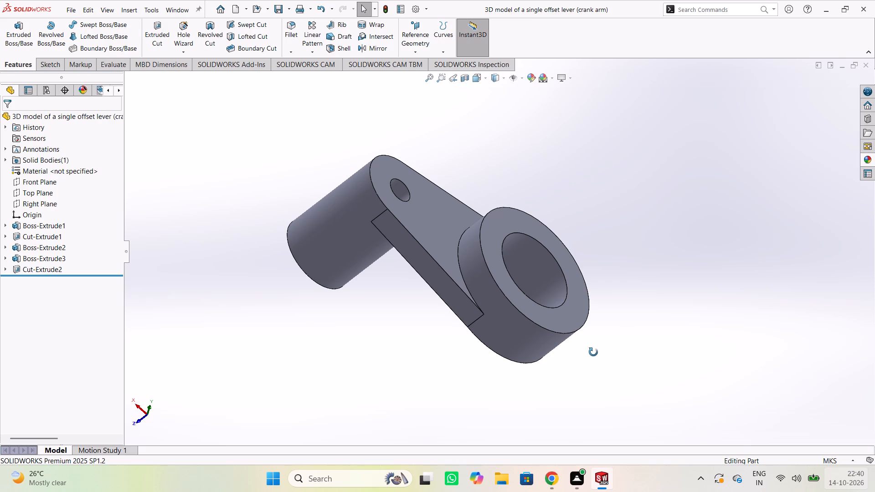
middle_click_drag(593, 352, 635, 302)
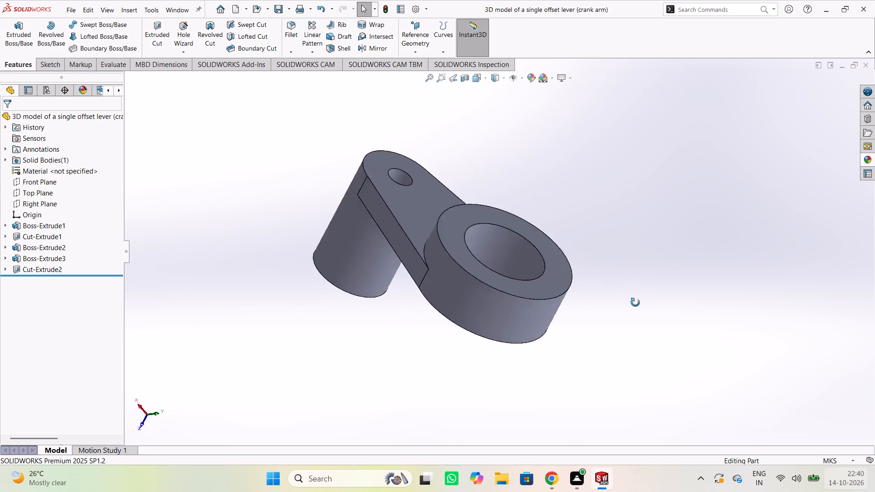
middle_click_drag(635, 302, 577, 157)
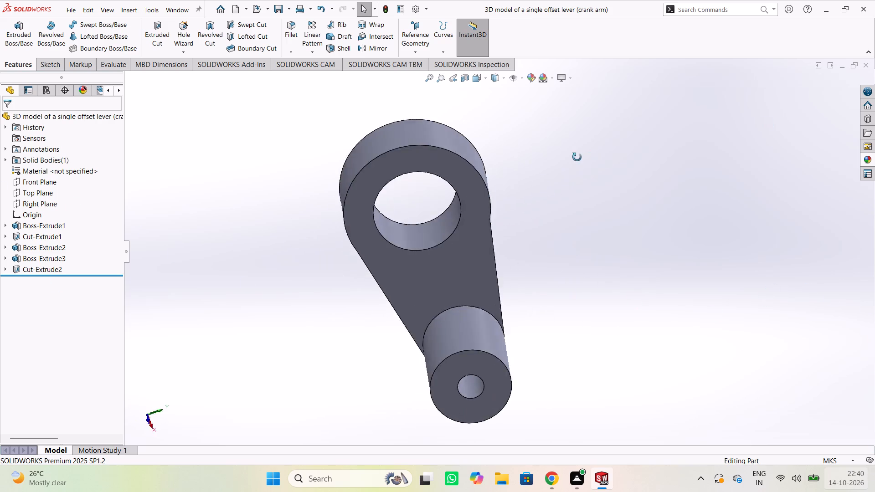
middle_click_drag(577, 157, 113, 57)
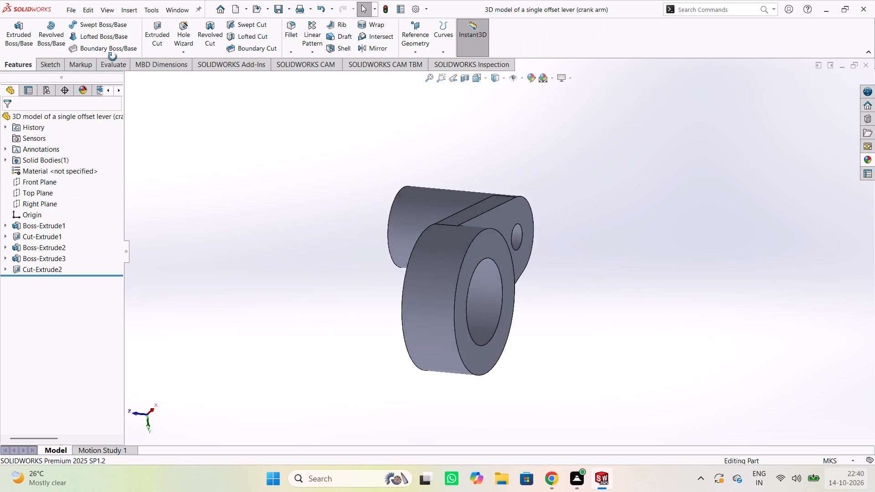
middle_click_drag(113, 57, 377, 299)
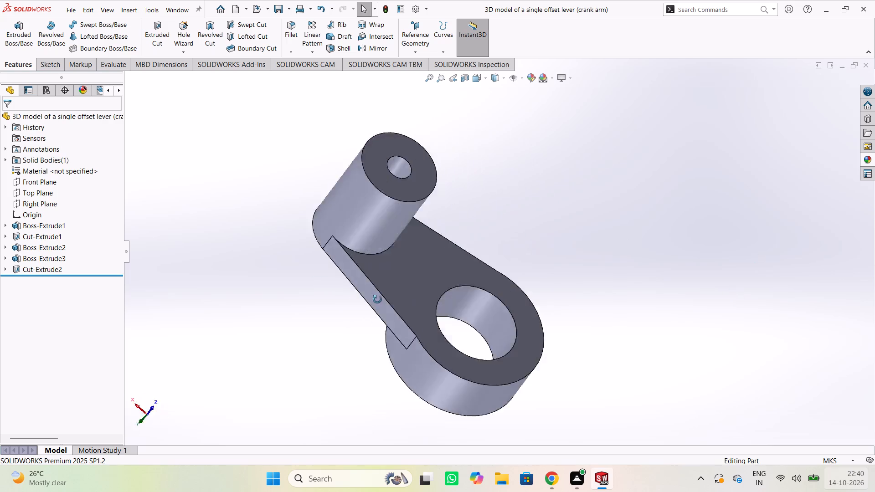
Examine the crank arm from its ring and boss faces, checking how the tapered arm meets the ring and boss.
middle_click_drag(377, 299, 435, 386)
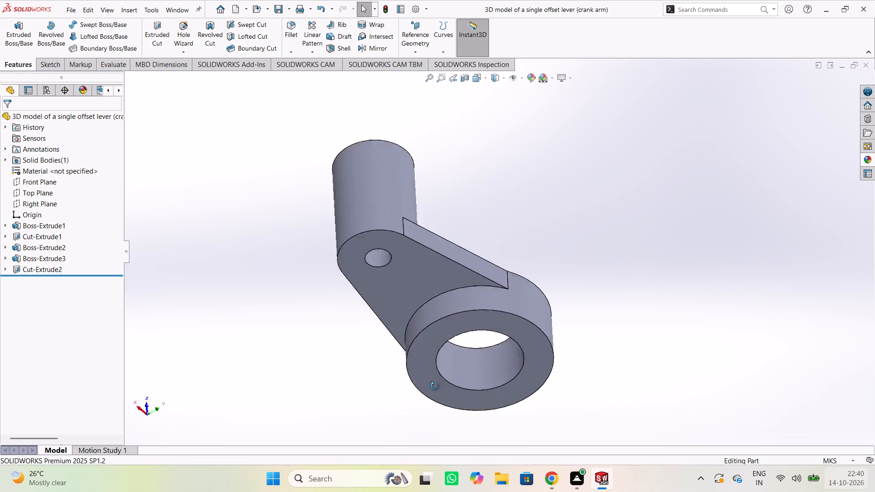
middle_click_drag(435, 386, 874, 491)
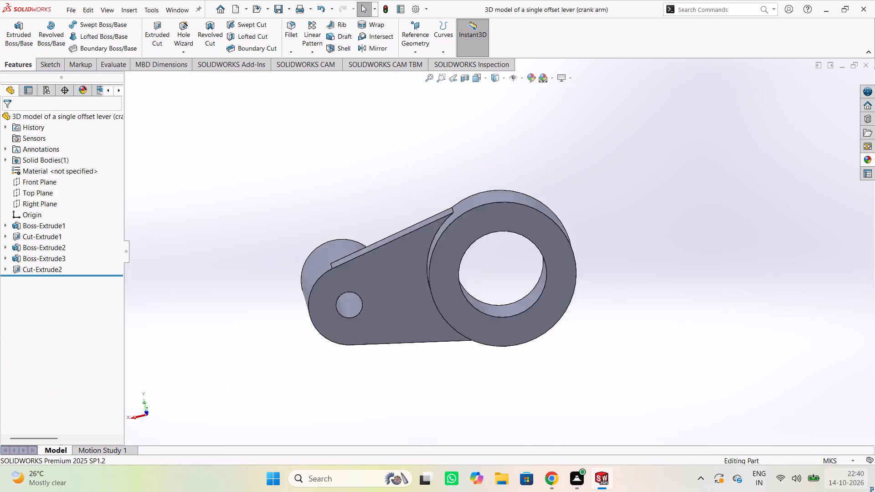
middle_click_drag(874, 491, 0, 188)
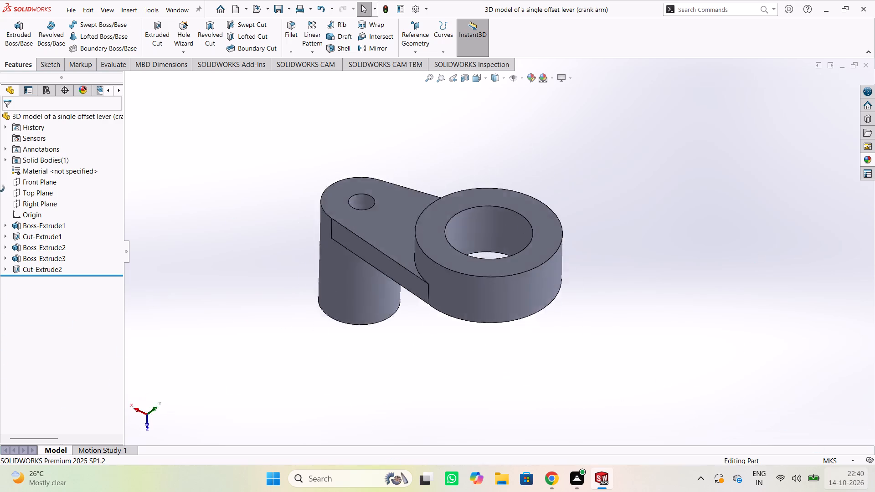
middle_click_drag(0, 188, 769, 277)
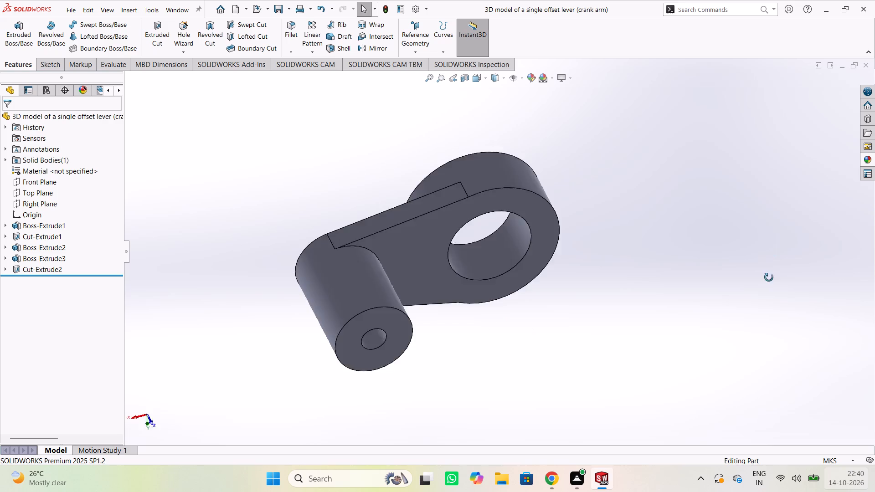
middle_click_drag(769, 277, 868, 226)
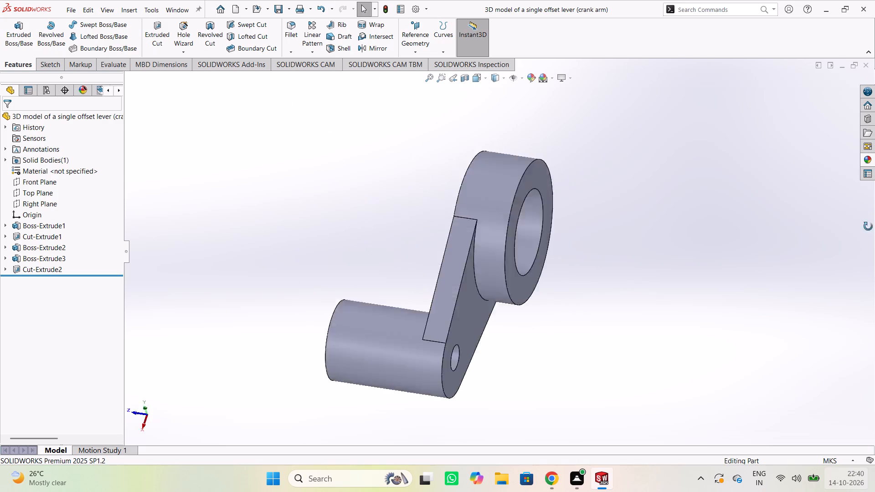
middle_click_drag(868, 226, 389, 48)
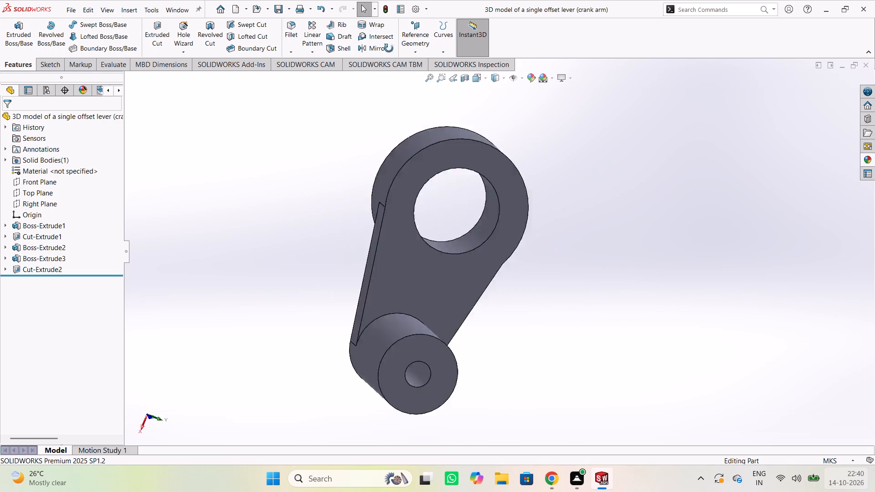
middle_click_drag(389, 48, 460, 102)
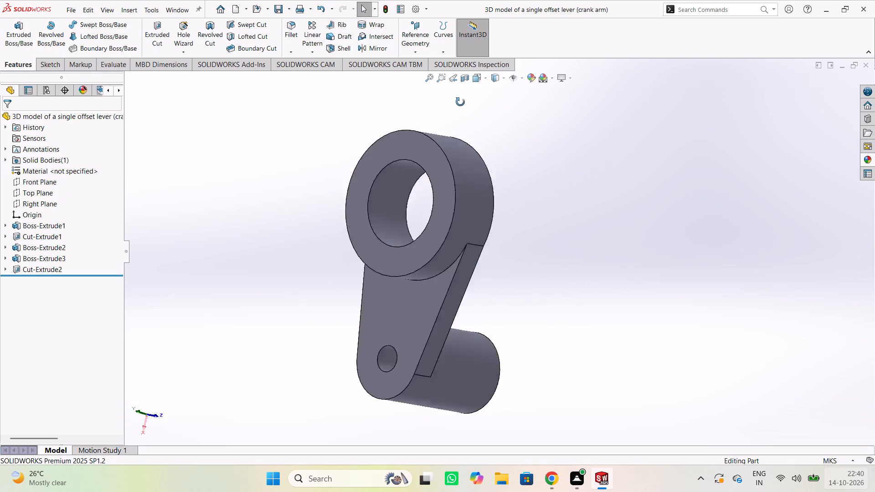
middle_click_drag(460, 102, 327, 54)
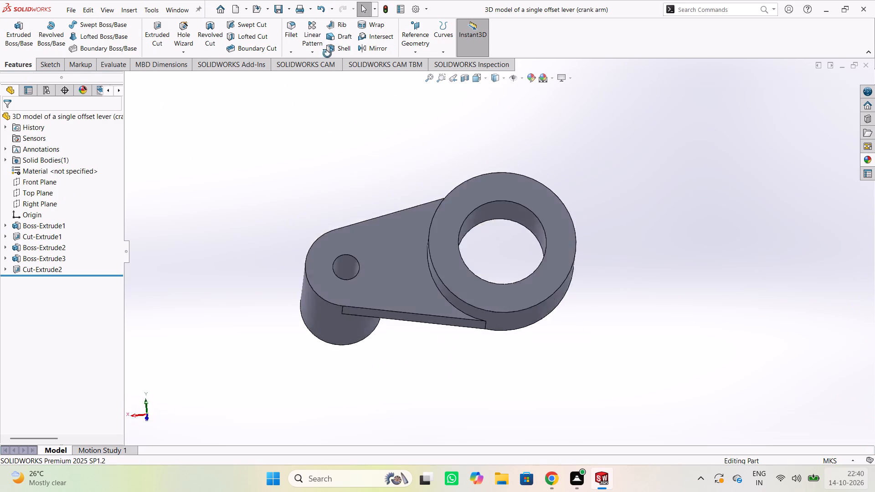
middle_click_drag(327, 54, 53, 36)
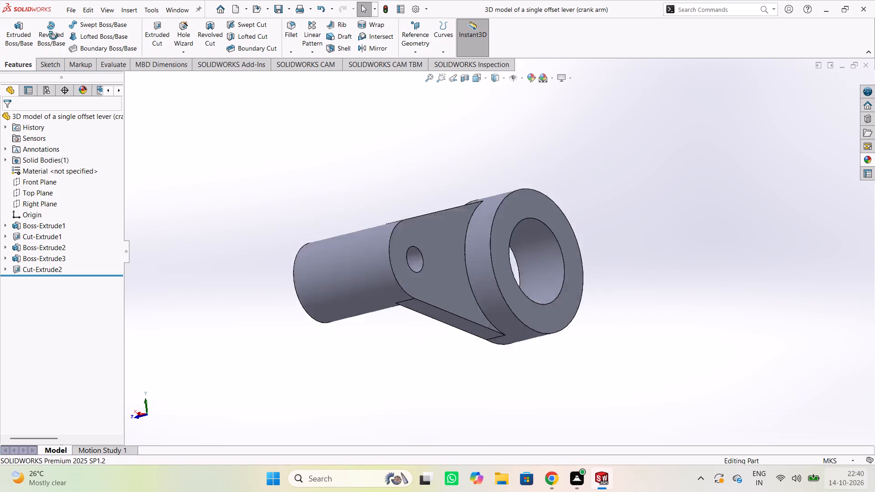
middle_click_drag(53, 36, 2, 0)
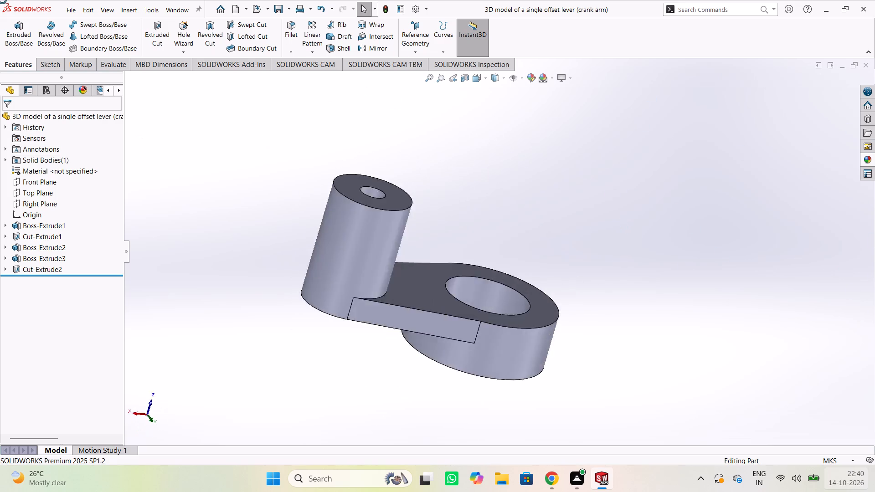
middle_click_drag(2, 0, 0, 67)
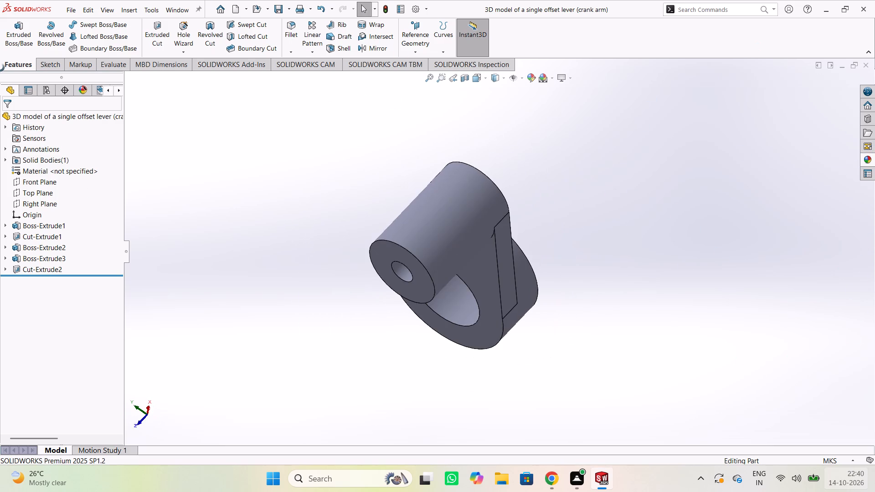
middle_click_drag(0, 67, 58, 106)
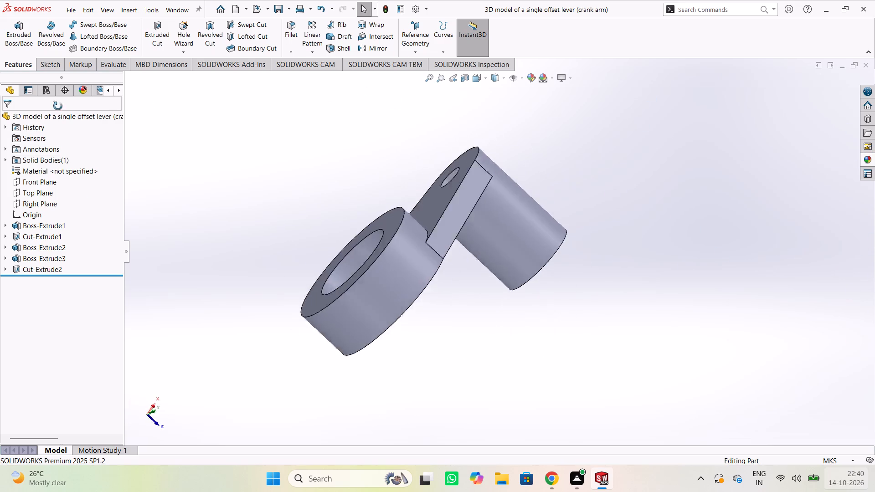
Inspect the crank arm from both faces and edge-on, checking the boss's offset, the ring's step and both bores.
middle_click_drag(58, 106, 740, 173)
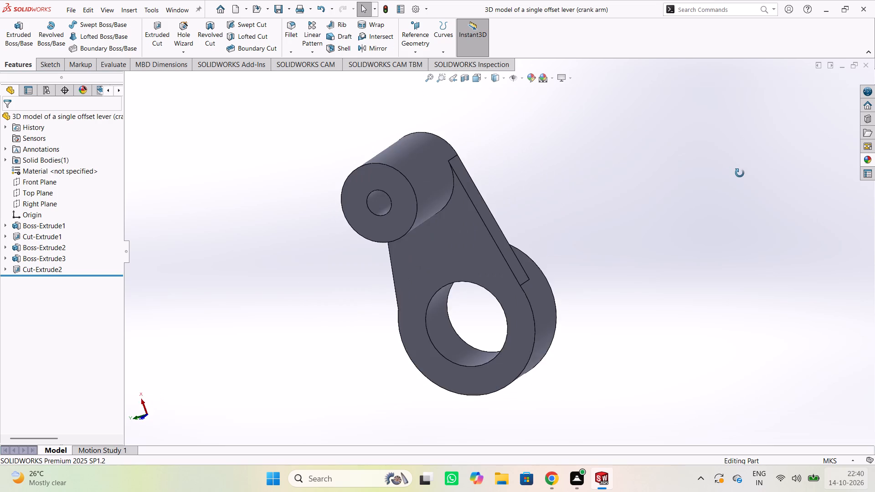
middle_click_drag(740, 173, 874, 208)
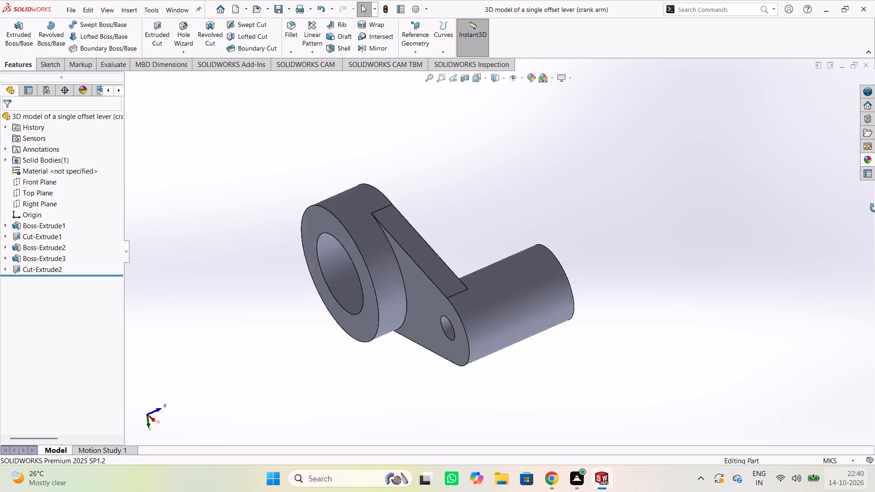
middle_click_drag(874, 208, 355, 5)
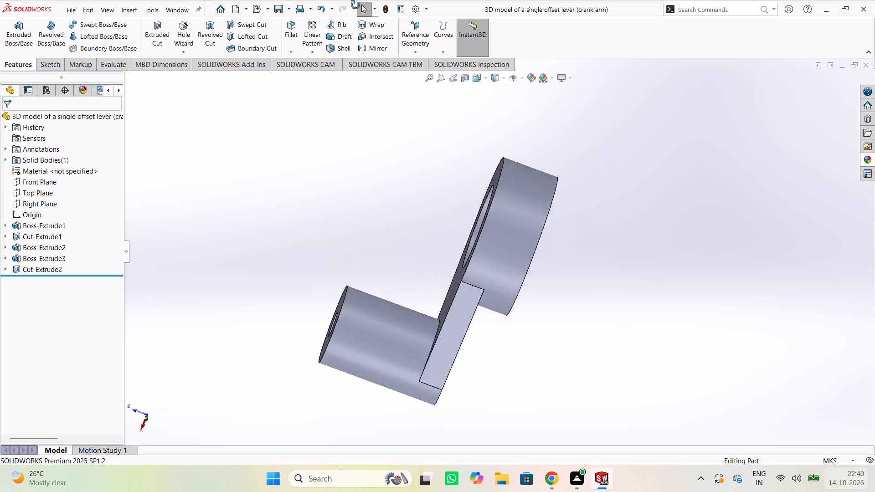
middle_click_drag(355, 5, 543, 37)
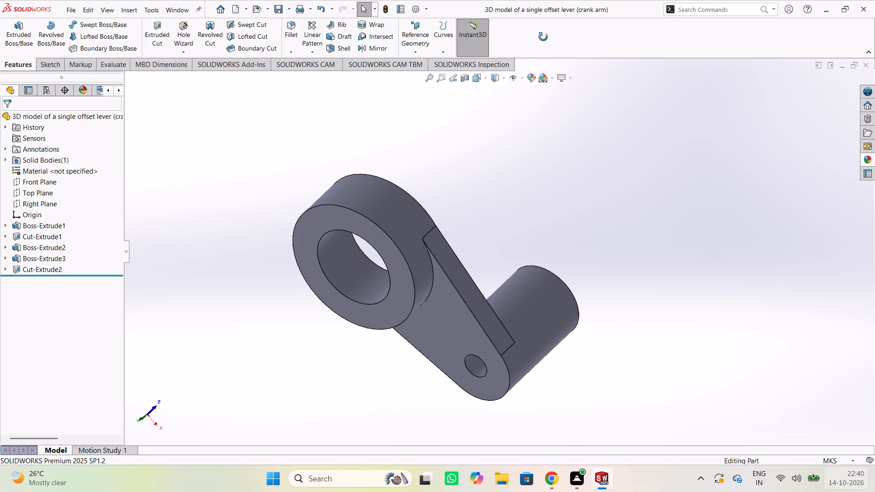
middle_click_drag(543, 37, 551, 0)
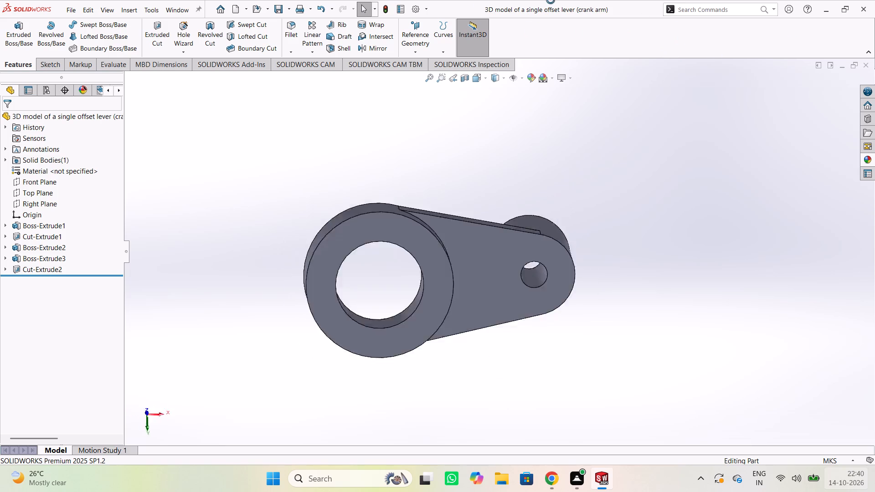
middle_click_drag(551, 0, 839, 46)
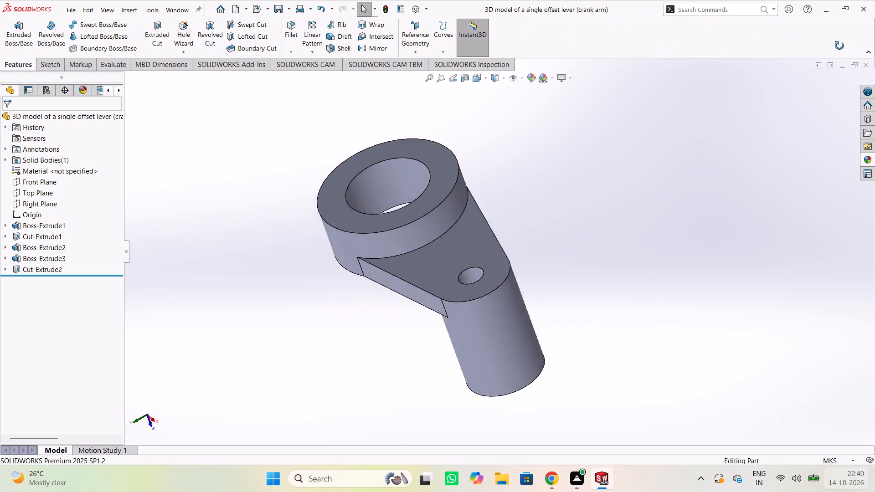
middle_click_drag(839, 46, 354, 0)
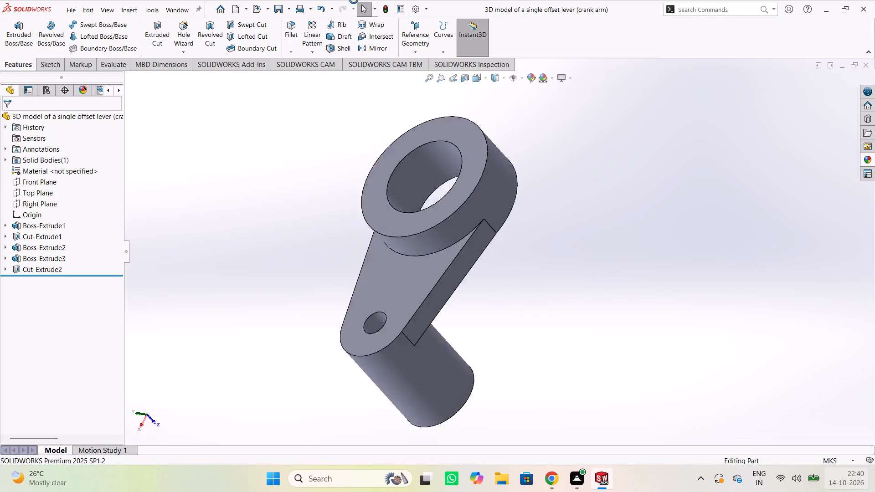
middle_click_drag(354, 0, 312, 3)
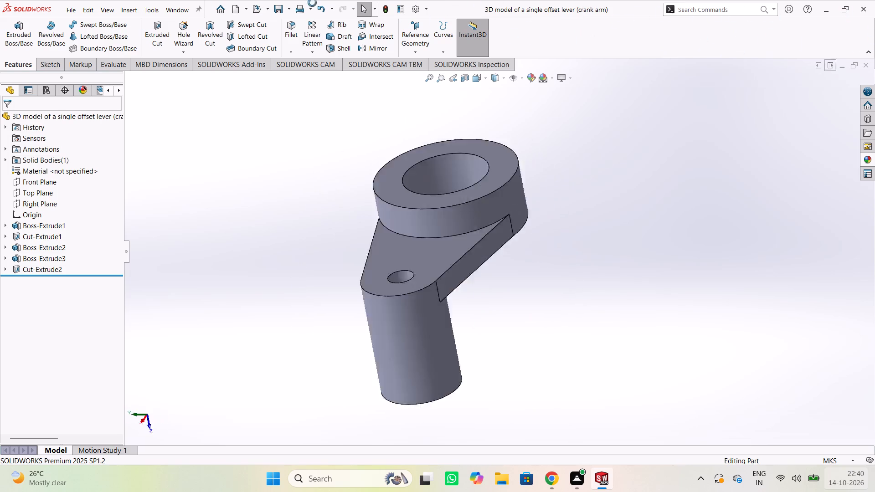
middle_click_drag(312, 3, 328, 36)
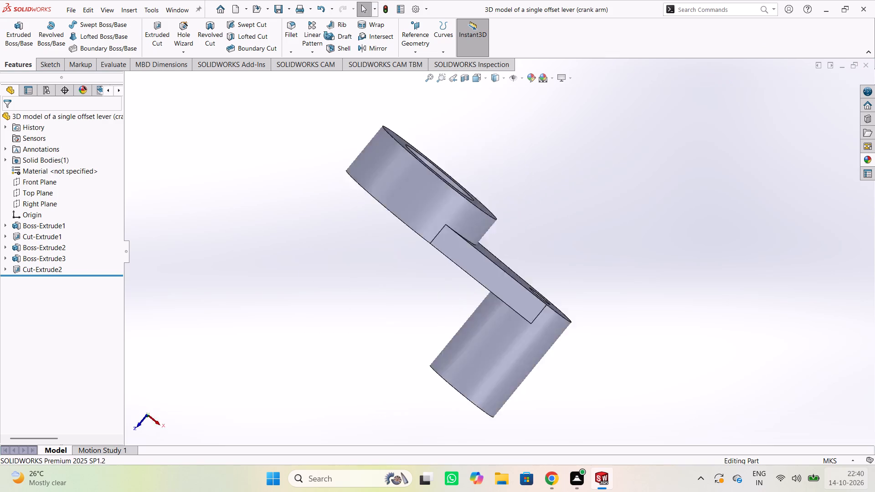
middle_click_drag(328, 36, 874, 139)
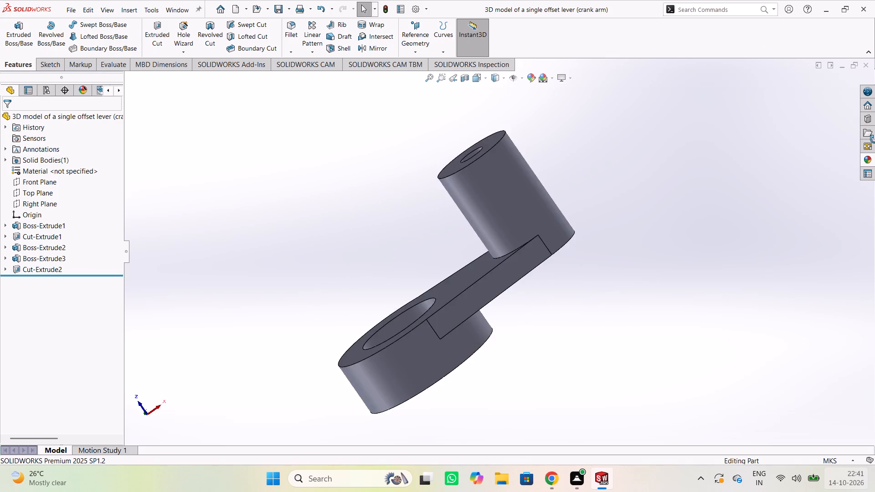
middle_click_drag(874, 139, 357, 36)
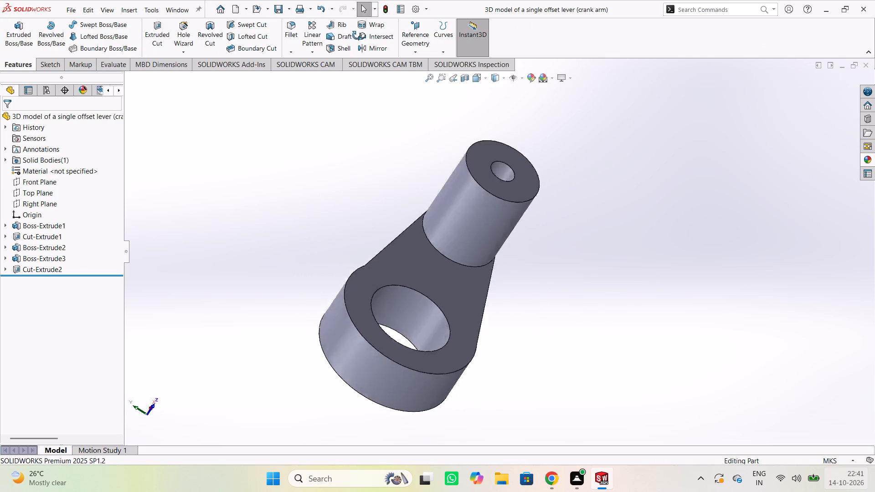
Review the crank arm from its side profile, ring end and boss face, checking the arm's thickness and the bore openings.
middle_click_drag(357, 36, 841, 201)
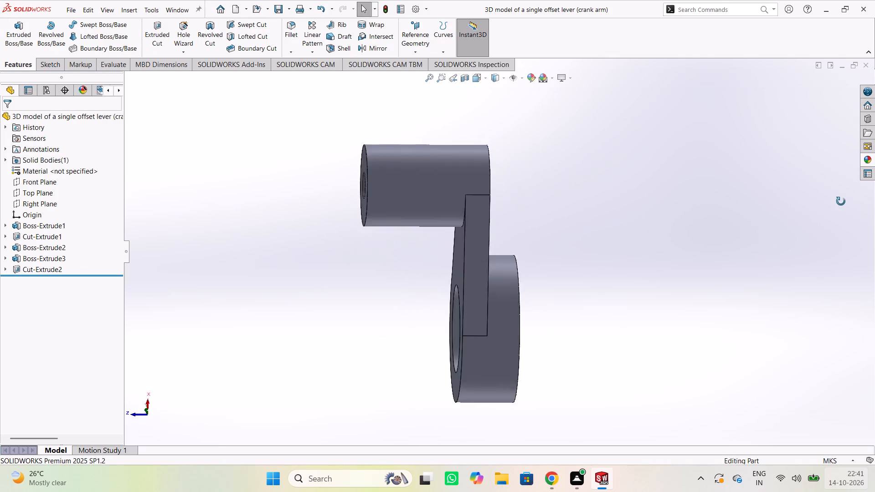
middle_click_drag(841, 201, 275, 26)
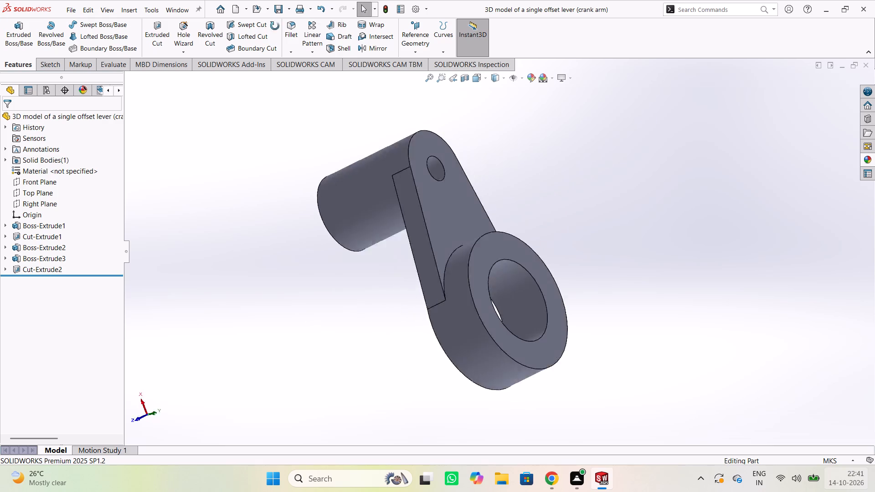
middle_click_drag(275, 26, 387, 36)
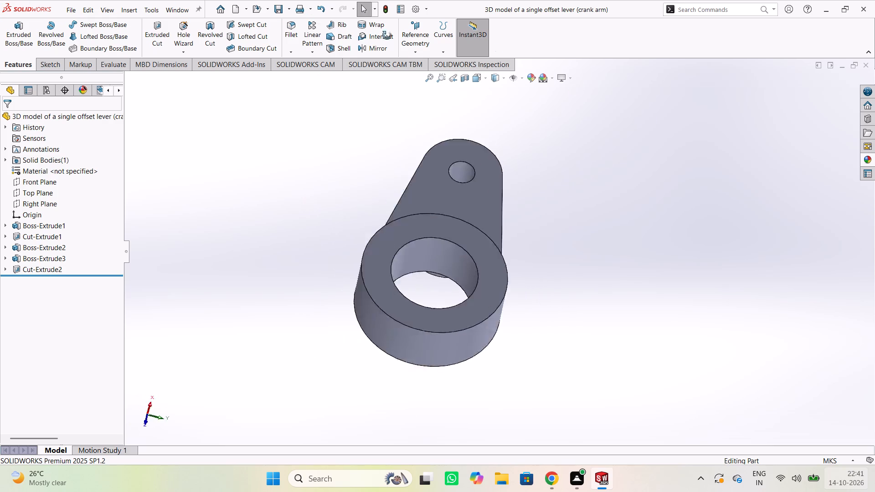
middle_click_drag(387, 36, 0, 0)
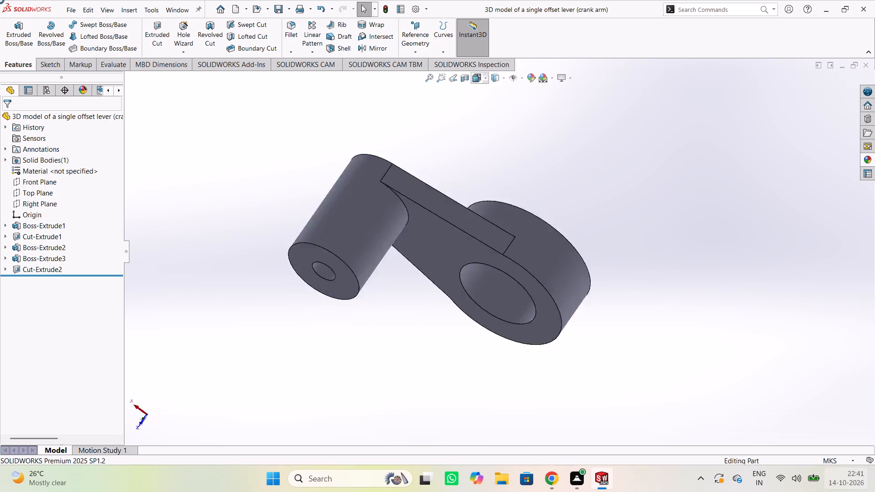
middle_click_drag(0, 0, 436, 167)
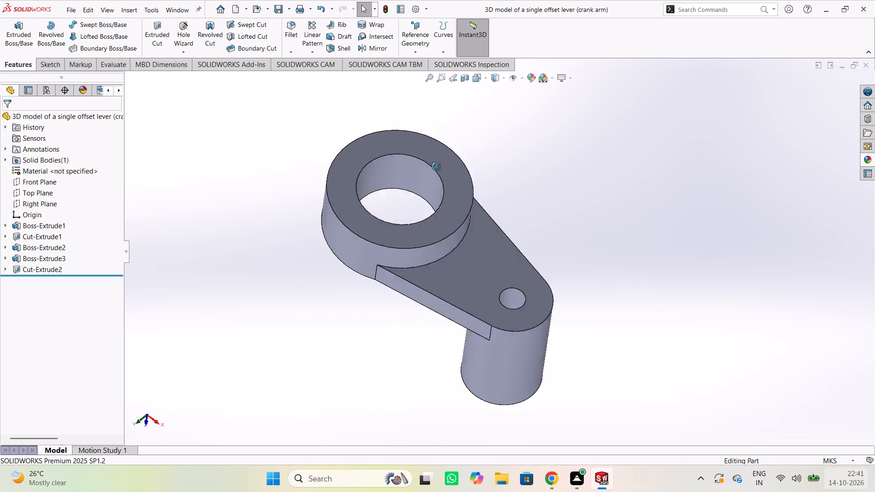
middle_click_drag(436, 167, 243, 74)
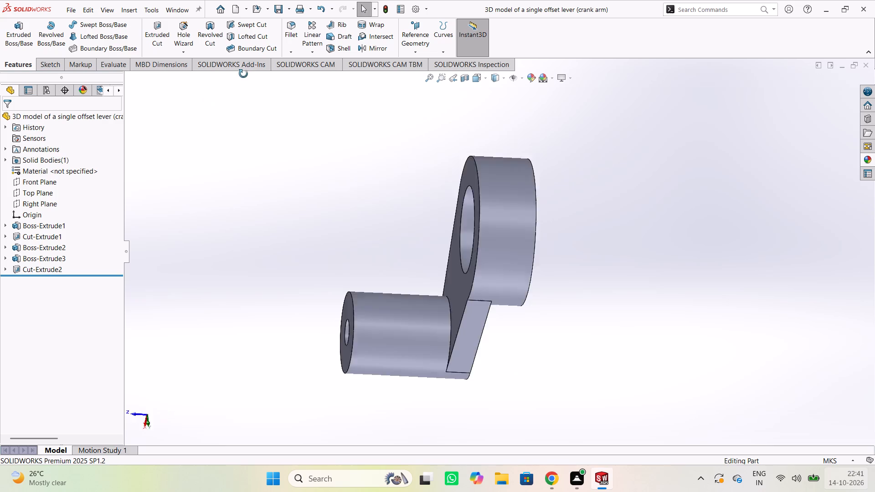
middle_click_drag(243, 74, 864, 272)
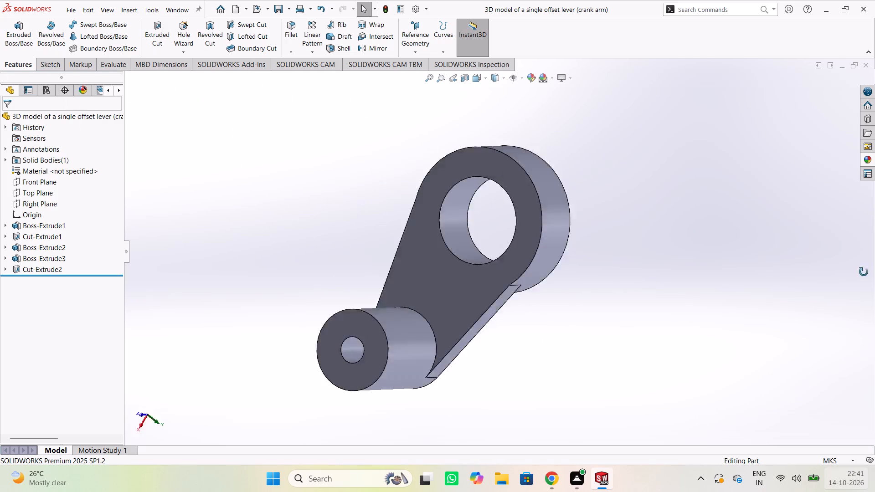
middle_click_drag(864, 272, 874, 311)
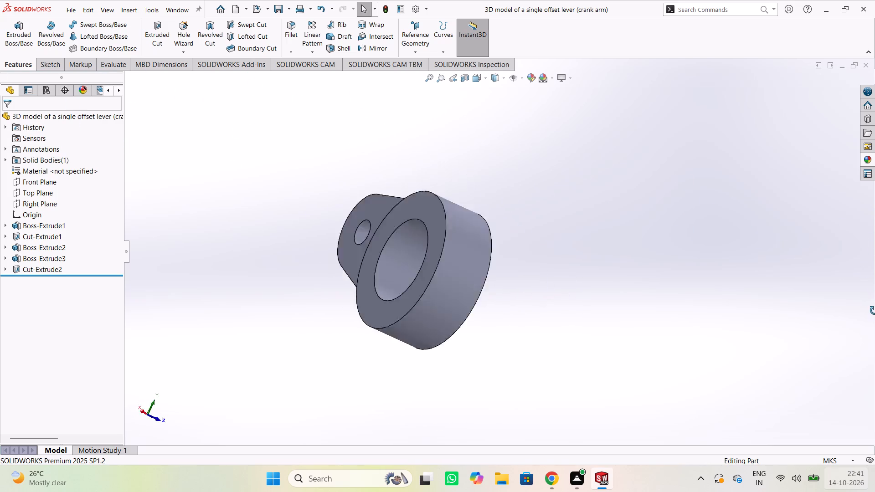
middle_click_drag(874, 311, 874, 275)
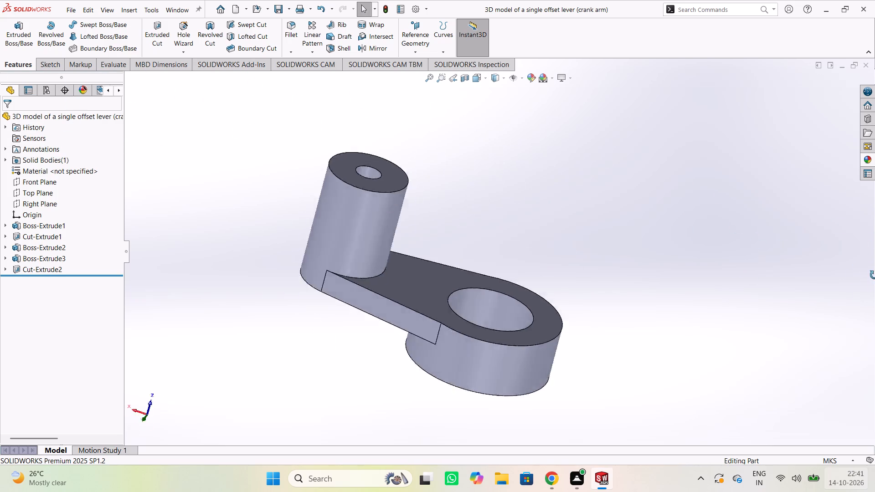
middle_click_drag(874, 275, 676, 440)
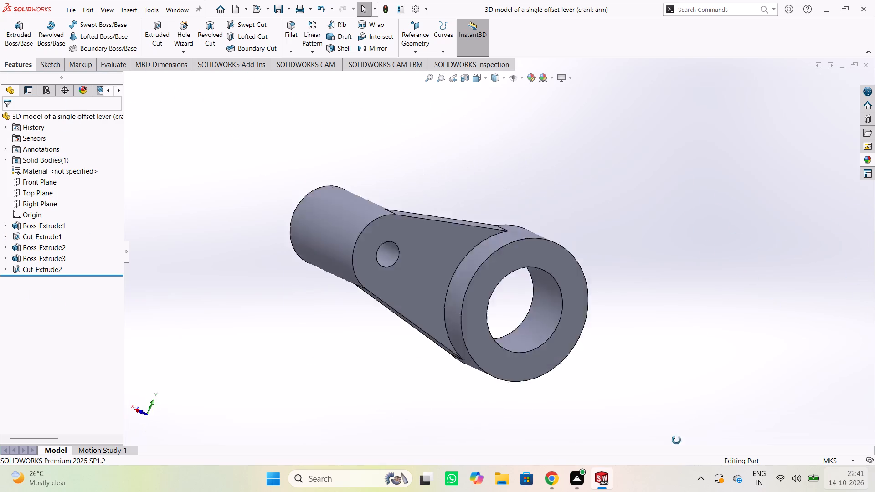
middle_click_drag(676, 440, 530, 344)
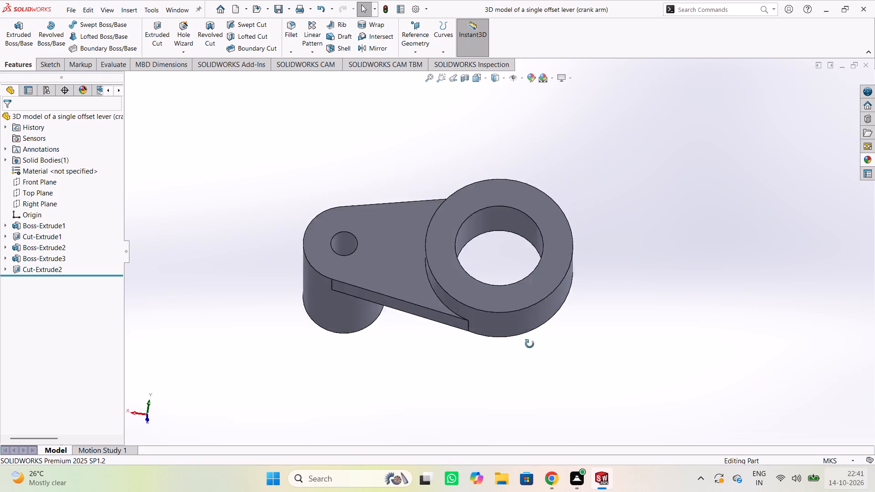
middle_click_drag(530, 344, 245, 323)
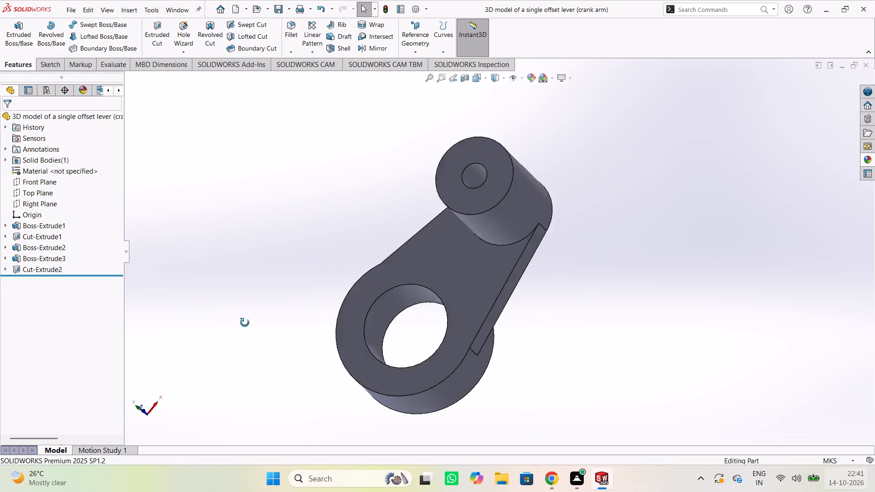
Examine the crank arm from both faces and edge-on, checking the ring's raised step, the arm's flat sides and the boss's projection.
middle_click_drag(245, 323, 83, 292)
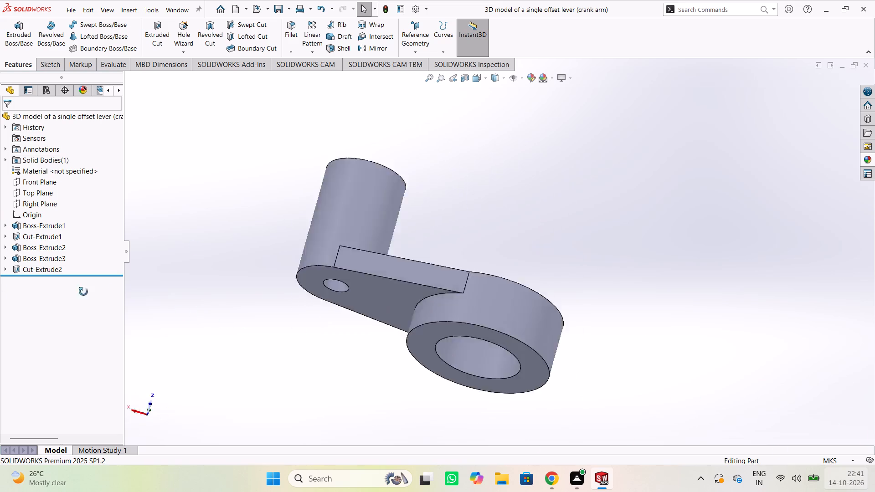
middle_click_drag(83, 292, 703, 70)
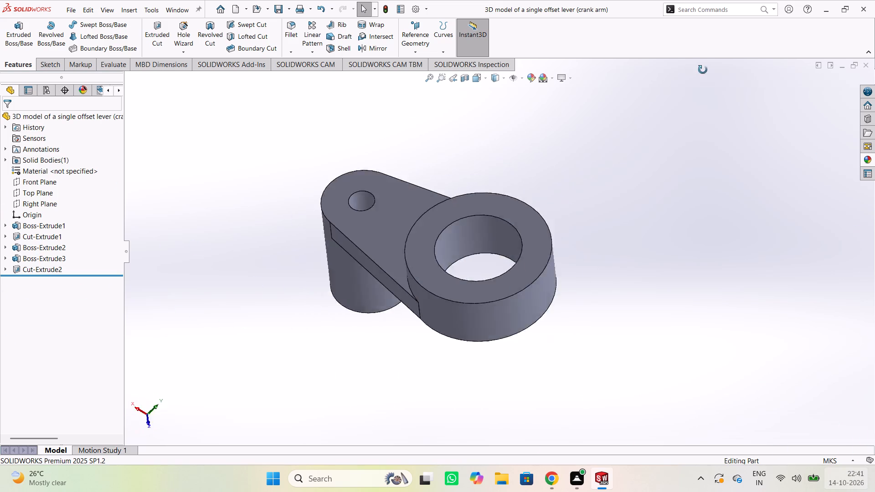
middle_click_drag(703, 70, 827, 185)
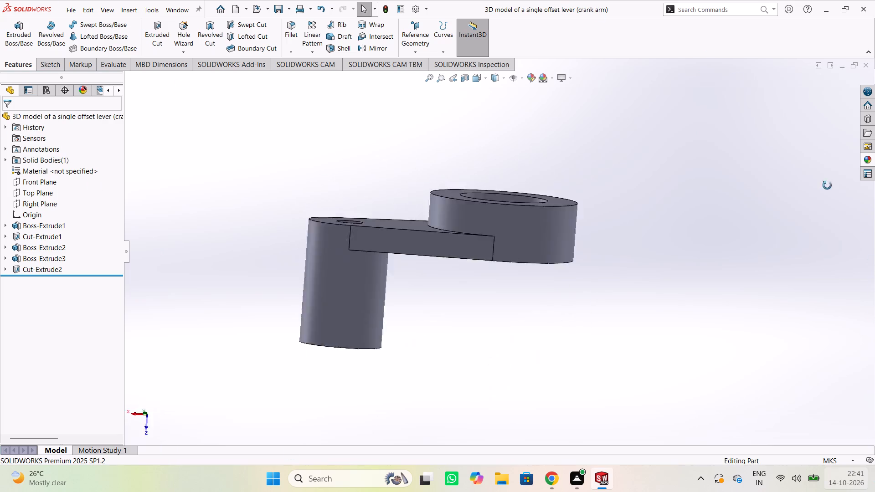
middle_click_drag(827, 185, 745, 131)
middle_click_drag(436, 12, 593, 393)
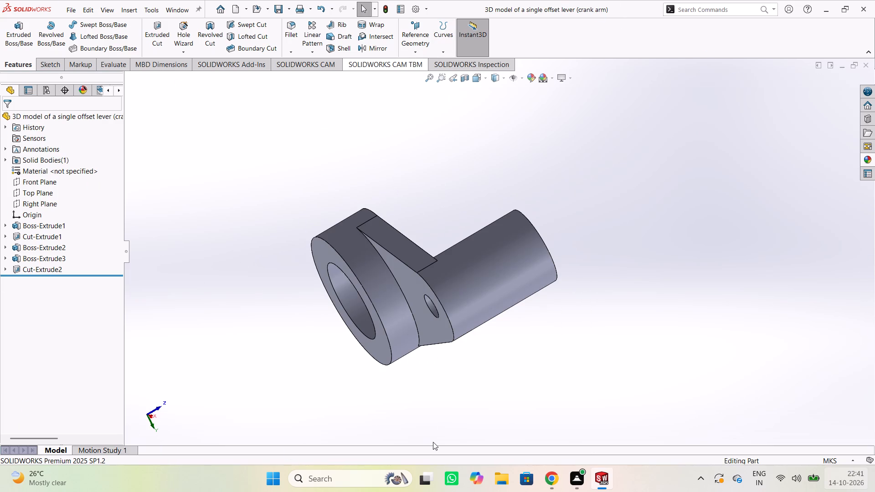
middle_click_drag(428, 307, 650, 186)
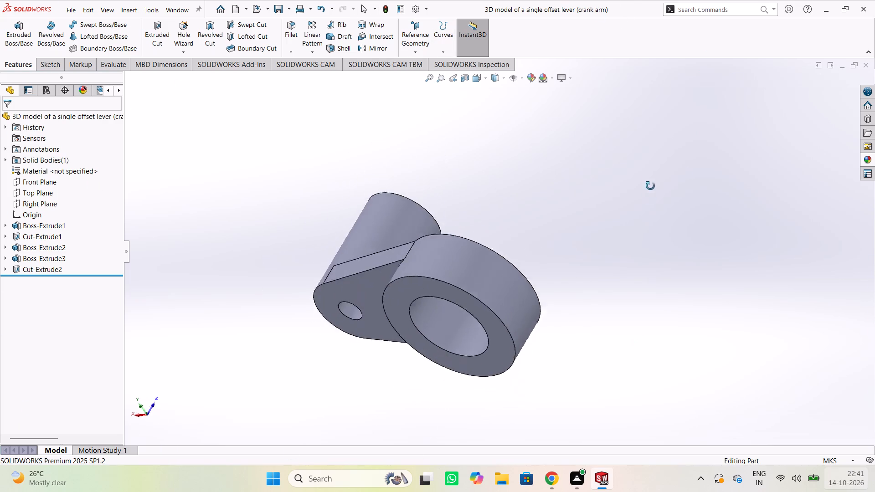
middle_click_drag(650, 186, 732, 322)
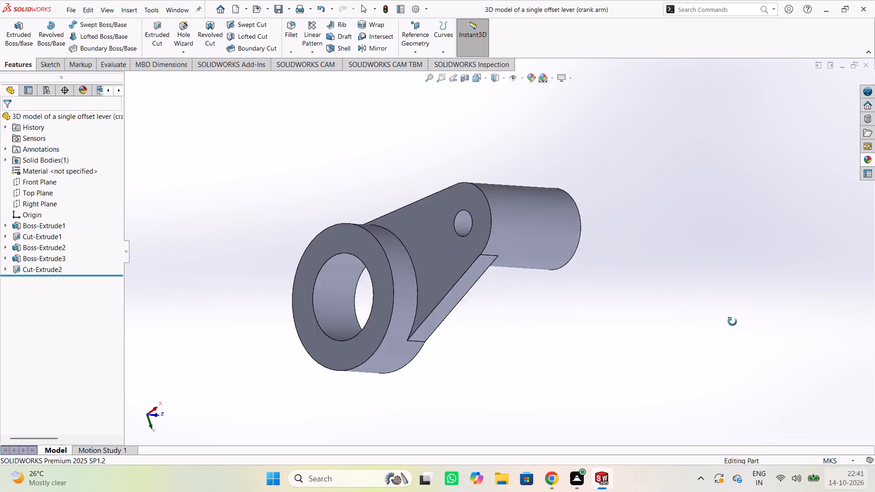
middle_click_drag(732, 322, 328, 70)
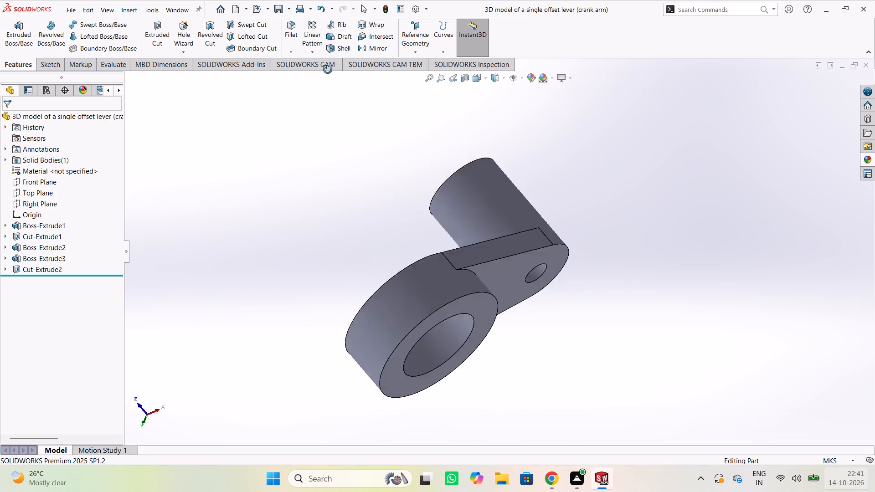
middle_click_drag(328, 70, 148, 272)
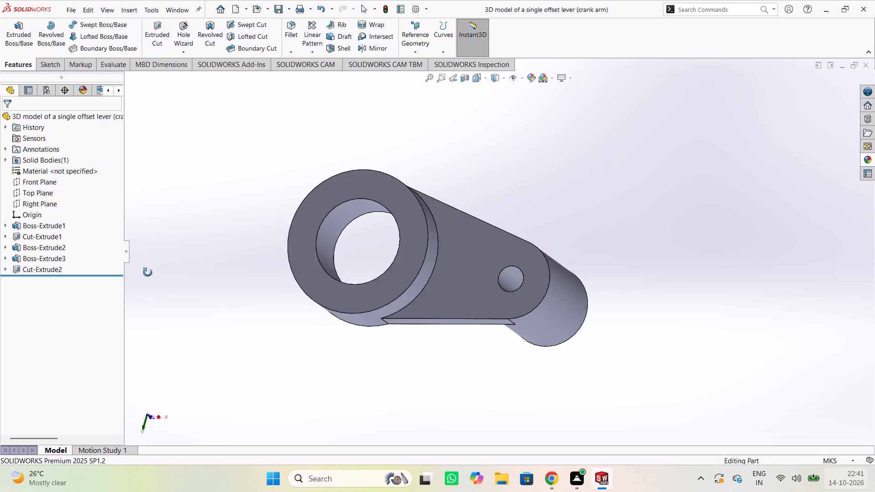
middle_click_drag(148, 272, 410, 160)
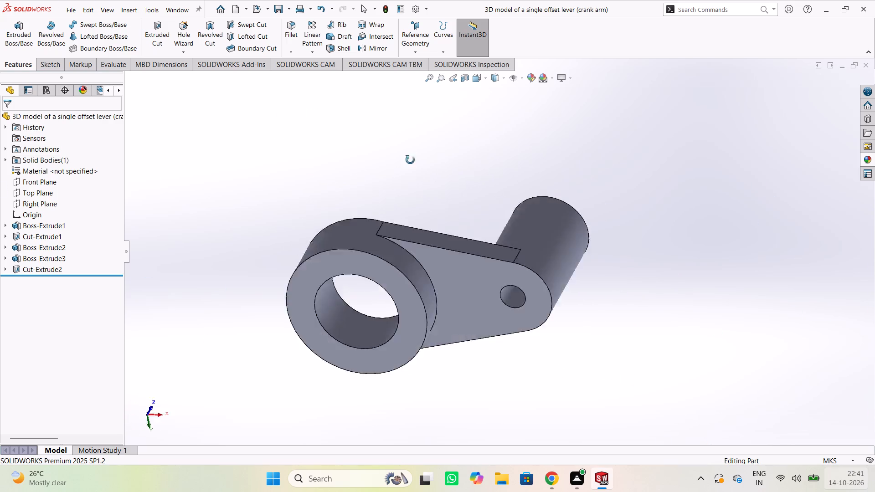
middle_click_drag(410, 160, 874, 391)
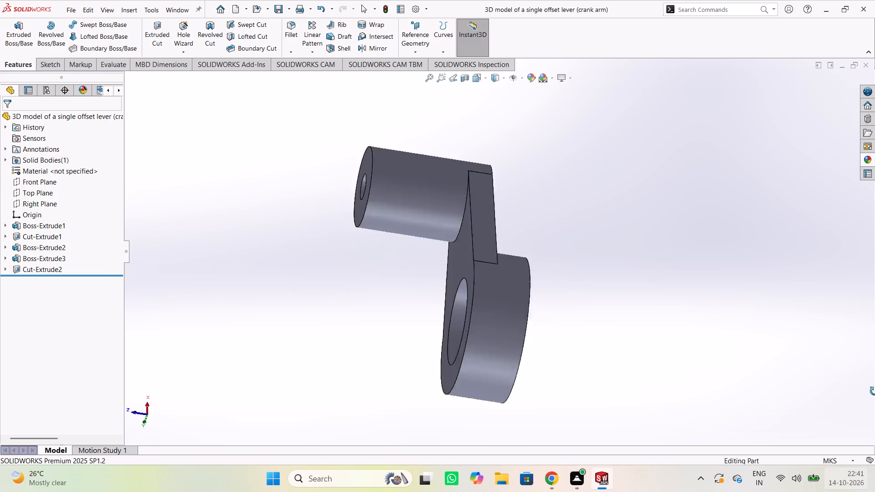
middle_click_drag(874, 391, 395, 233)
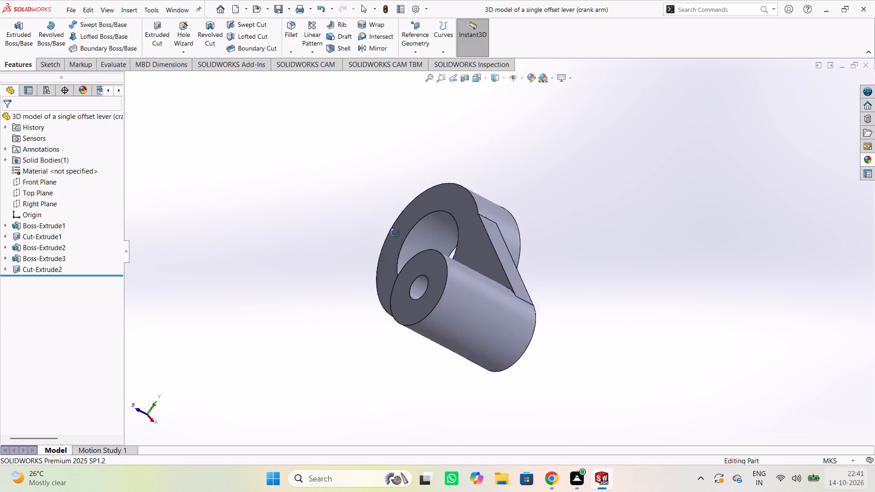
Inspect the crank arm from its boss side, ring end and ring face, checking the arm's taper and both bore openings.
middle_click_drag(395, 233, 63, 260)
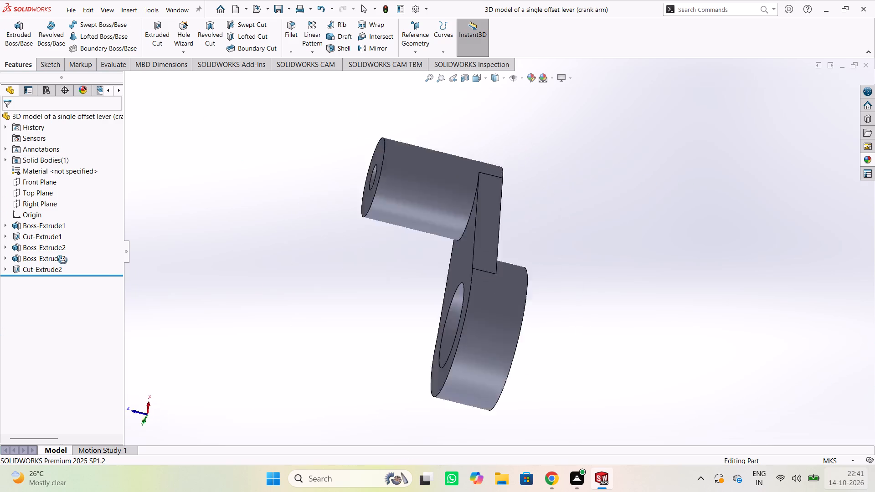
middle_click_drag(63, 260, 712, 325)
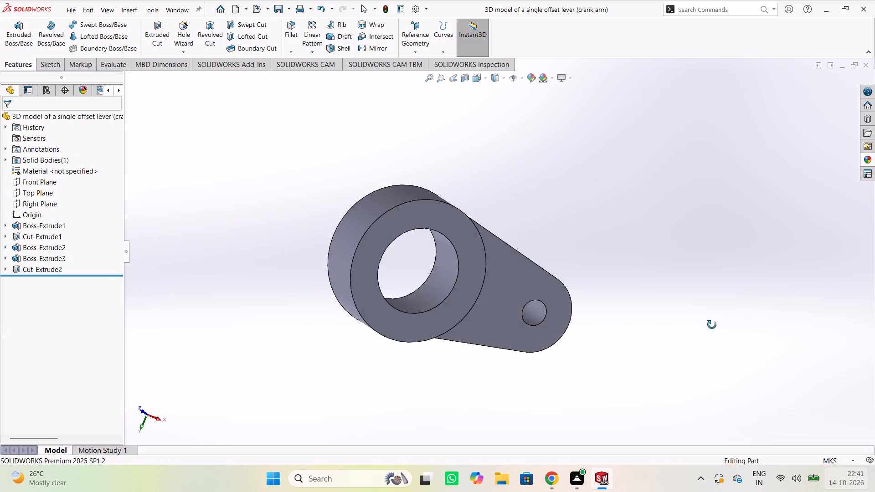
middle_click_drag(712, 325, 99, 273)
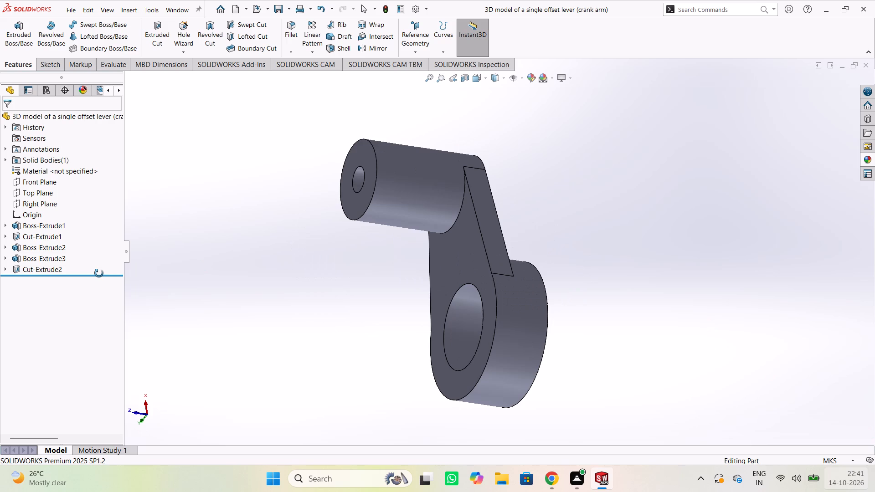
middle_click_drag(99, 273, 329, 387)
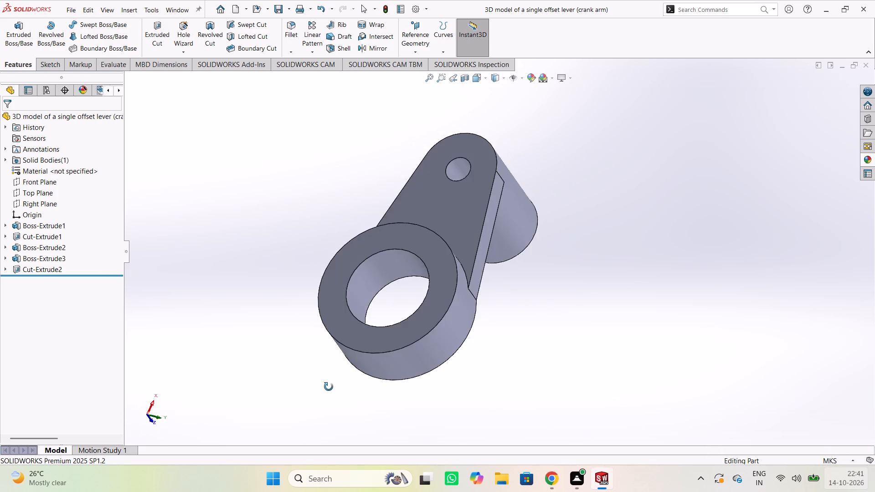
middle_click_drag(329, 387, 352, 375)
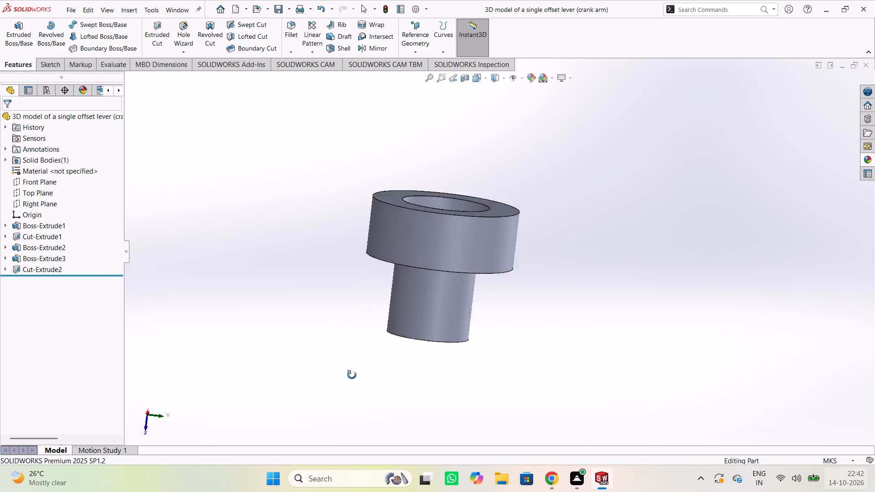
middle_click_drag(352, 375, 874, 491)
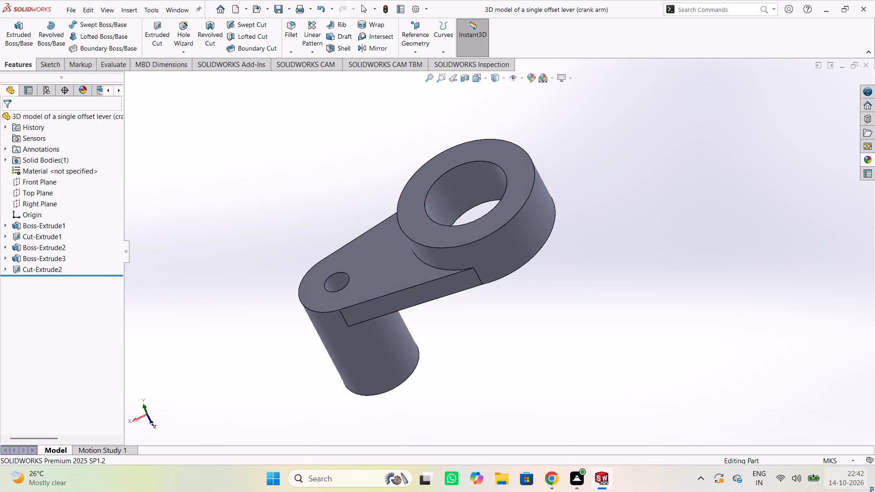
middle_click_drag(874, 491, 469, 449)
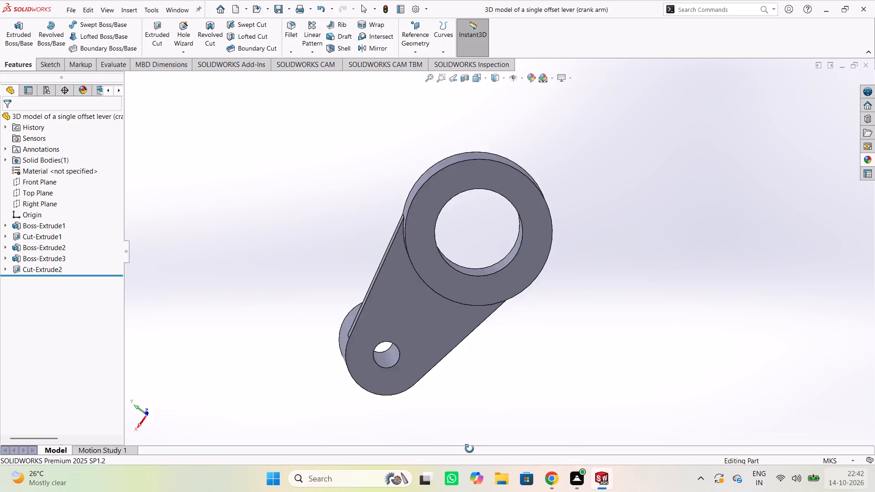
middle_click_drag(469, 449, 272, 385)
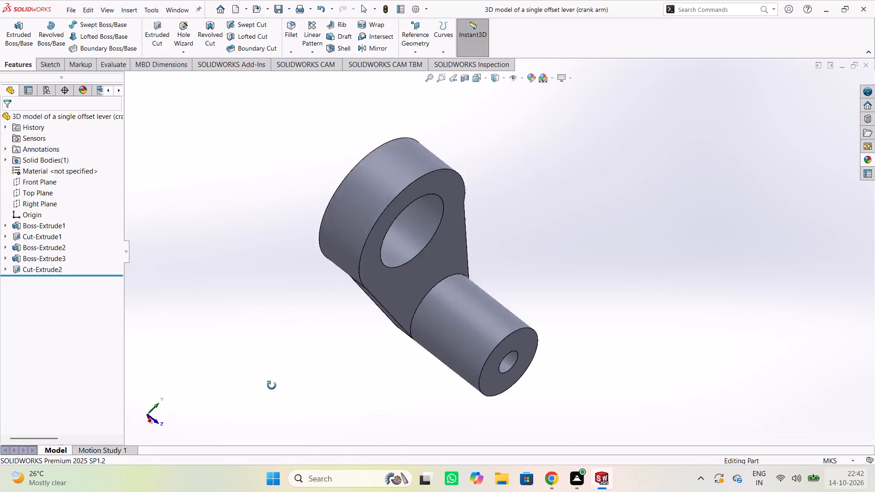
middle_click_drag(272, 385, 502, 453)
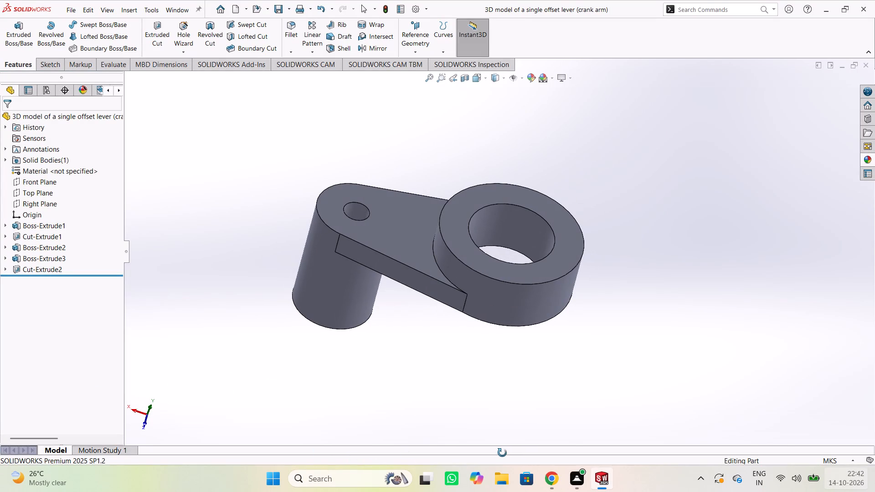
middle_click_drag(502, 453, 721, 456)
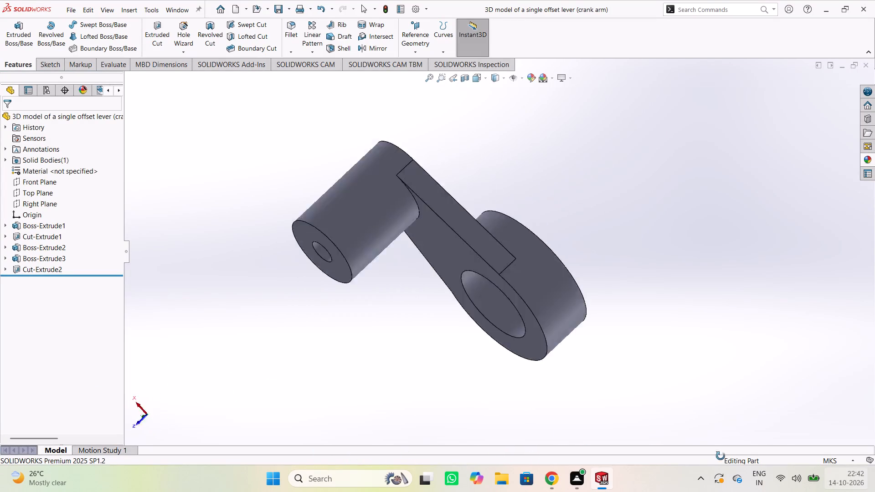
middle_click_drag(721, 456, 537, 398)
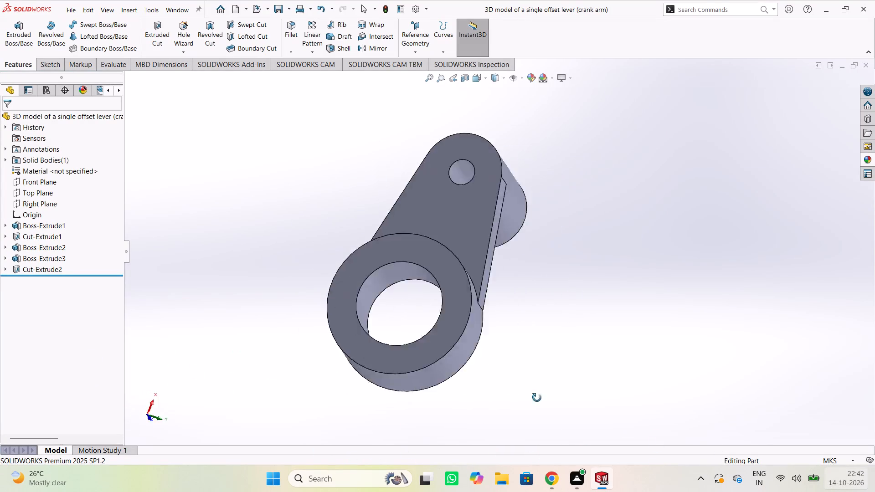
middle_click_drag(537, 398, 10, 319)
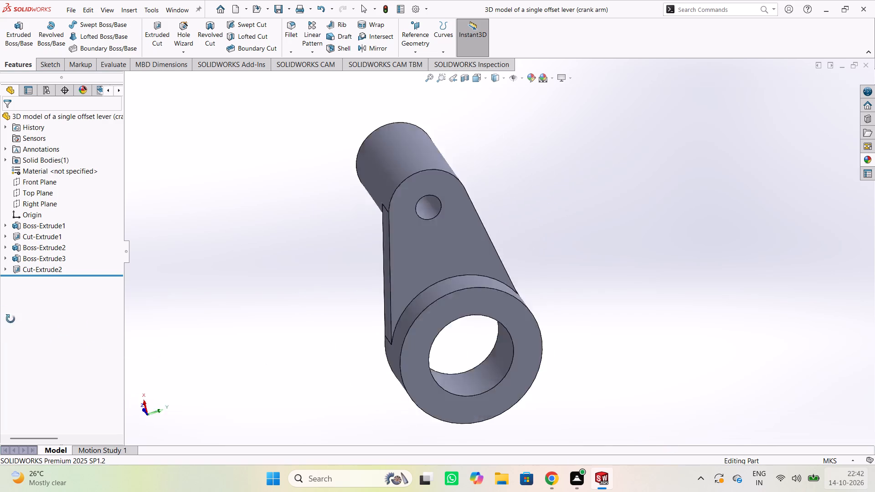
Review the crank arm from its boss end, ring side and side profile, checking the boss bore and the arm's joins to ring and boss.
middle_click_drag(10, 319, 269, 364)
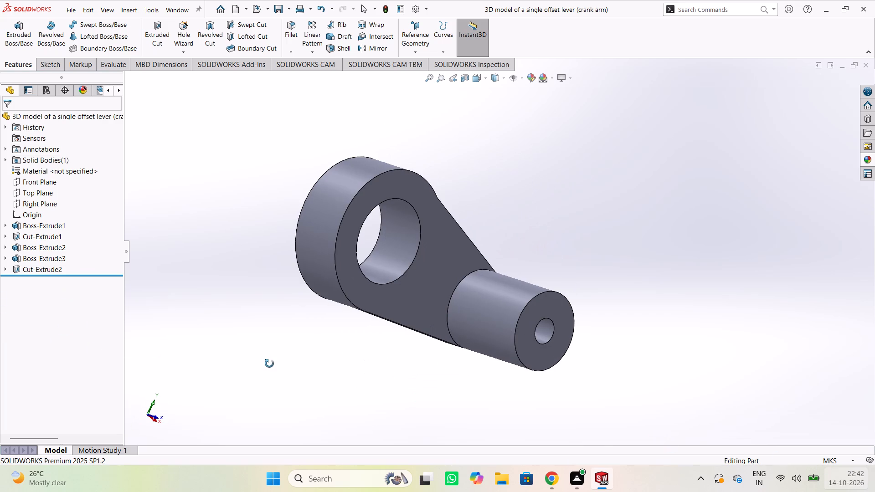
middle_click_drag(269, 364, 337, 381)
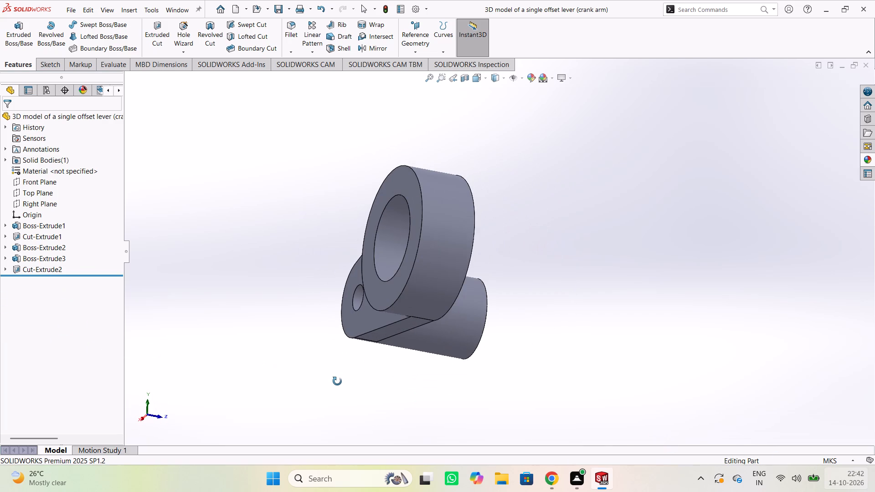
middle_click_drag(337, 381, 263, 379)
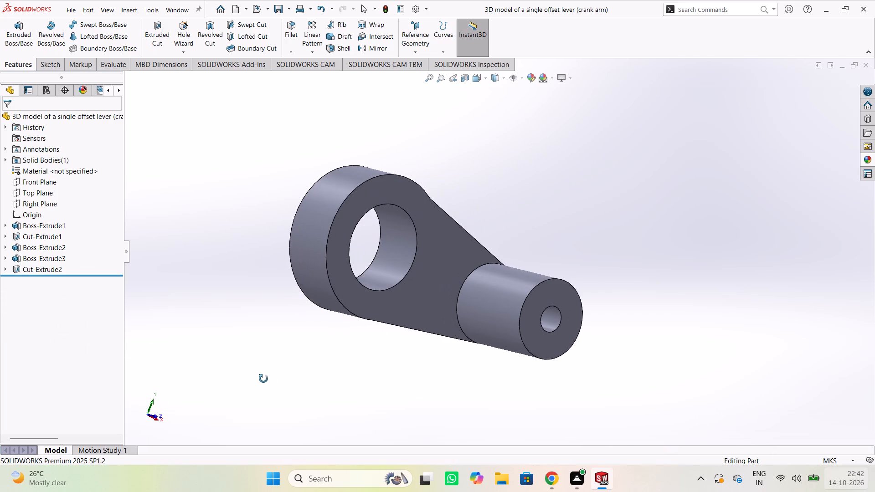
middle_click_drag(263, 379, 250, 366)
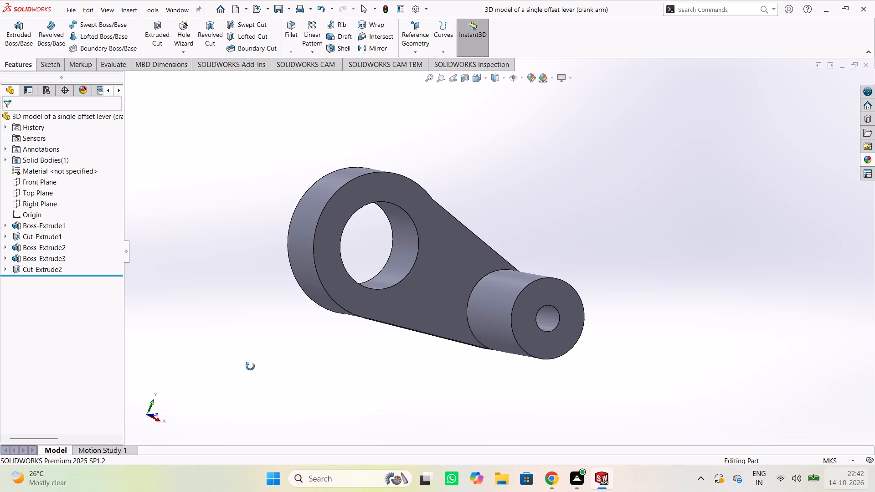
middle_click_drag(250, 366, 620, 436)
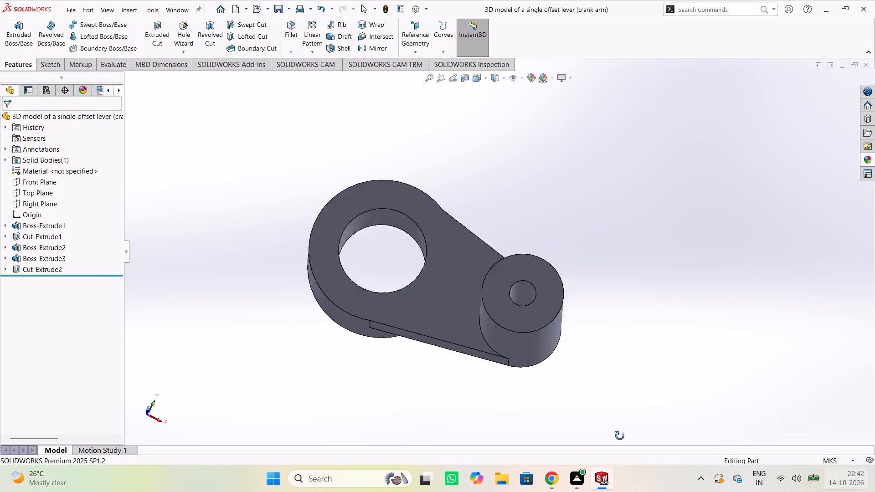
middle_click_drag(620, 436, 151, 255)
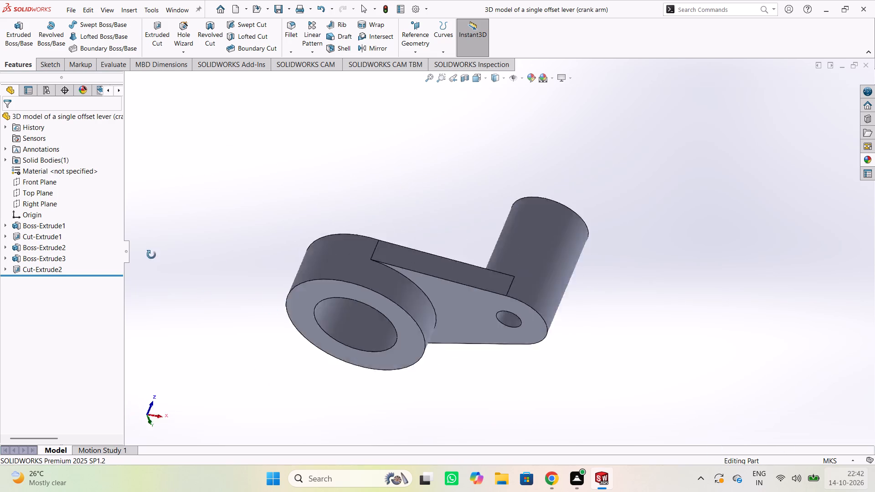
middle_click_drag(151, 255, 0, 295)
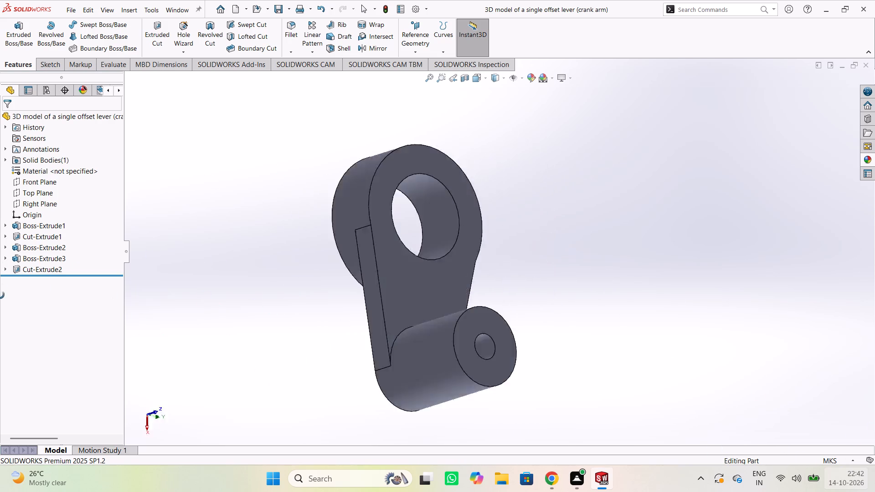
middle_click_drag(0, 295, 748, 344)
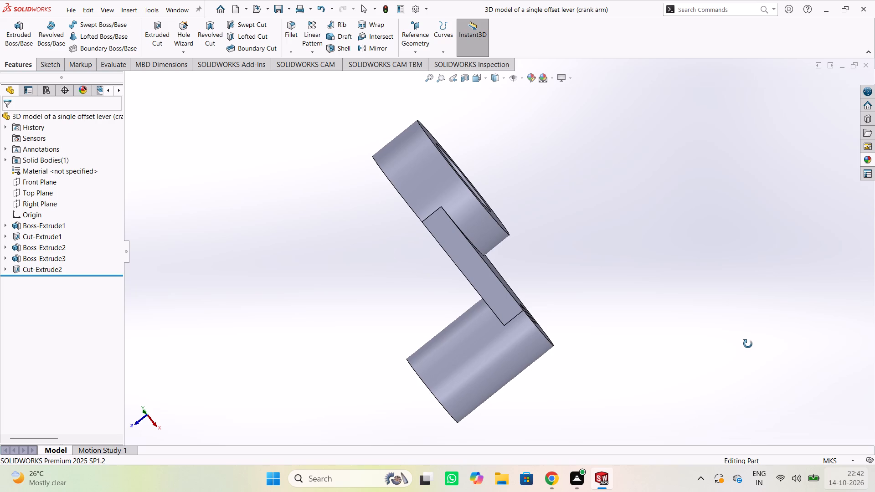
middle_click_drag(748, 344, 535, 319)
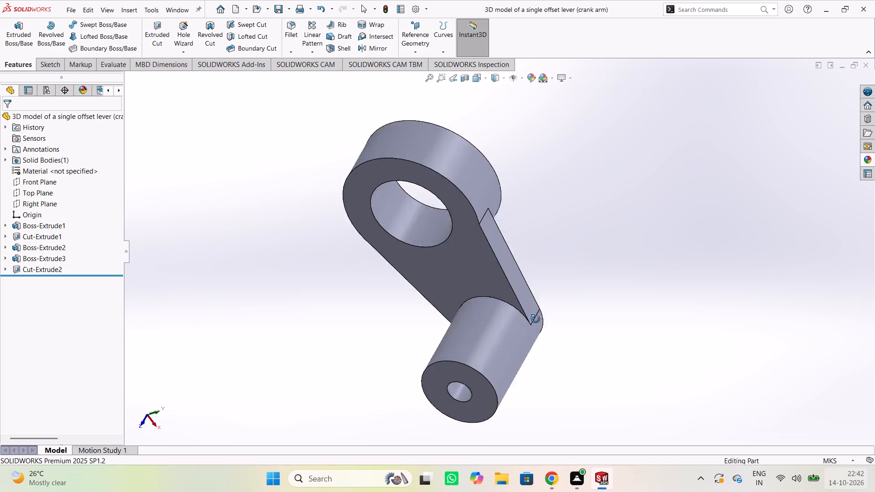
middle_click_drag(535, 319, 874, 331)
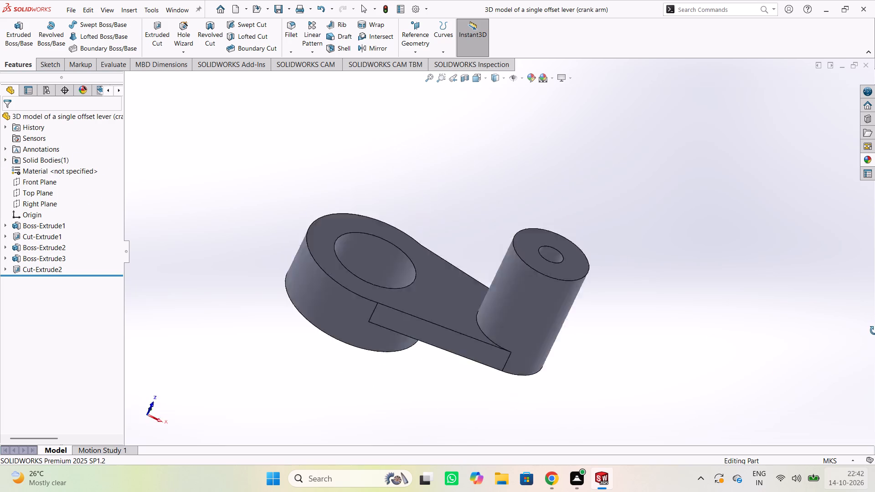
middle_click_drag(874, 331, 720, 385)
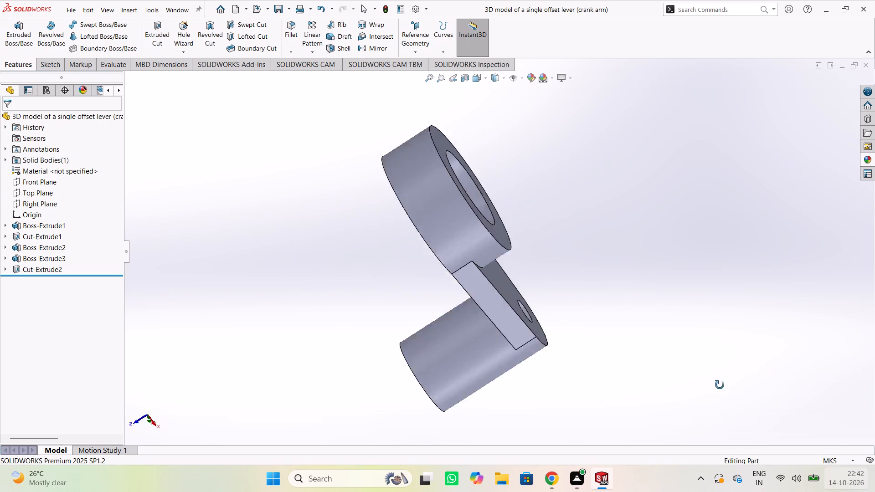
middle_click_drag(720, 385, 636, 410)
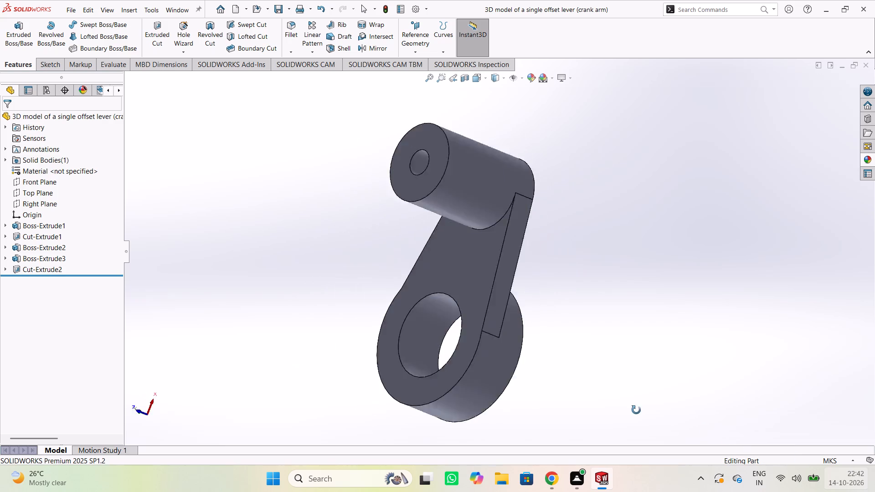
Inspect the crank arm from the boss side, edge-on and the ring's raised face, checking the boss's offset from the ring.
middle_click_drag(636, 410, 221, 395)
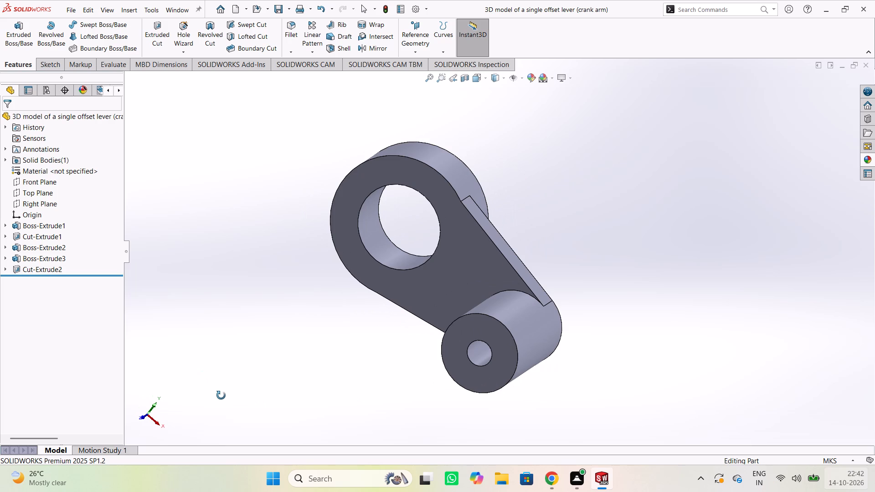
middle_click_drag(221, 395, 213, 397)
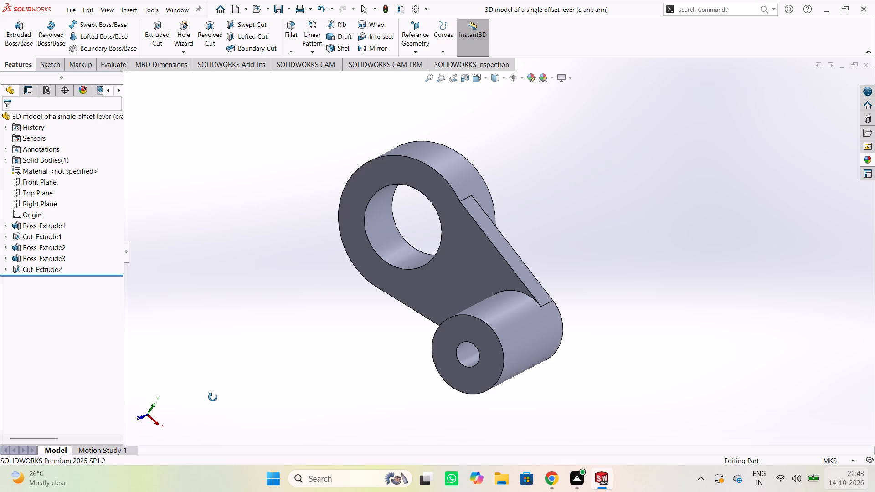
middle_click_drag(213, 397, 158, 383)
middle_click_drag(158, 383, 42, 327)
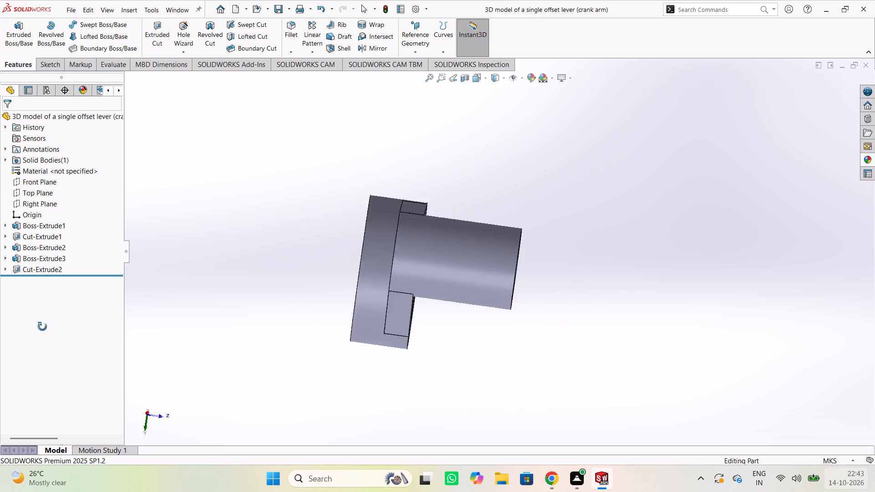
middle_click_drag(42, 327, 874, 491)
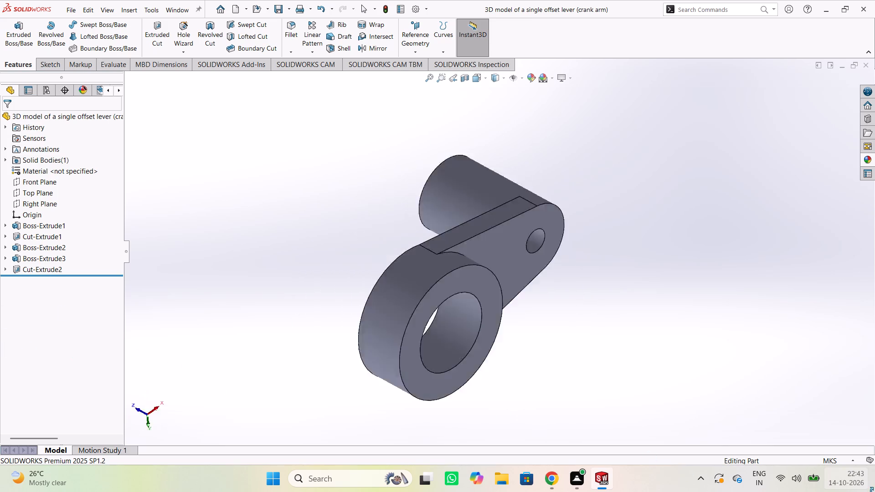
middle_click_drag(874, 491, 874, 415)
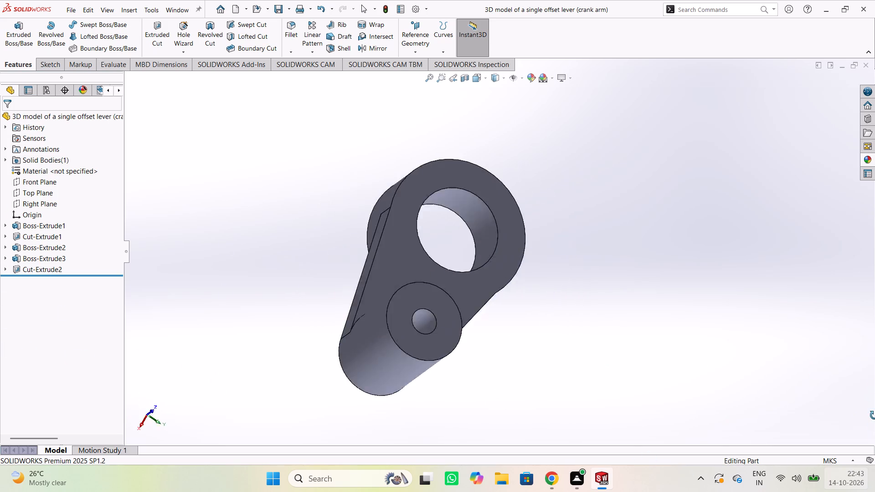
middle_click_drag(874, 415, 0, 172)
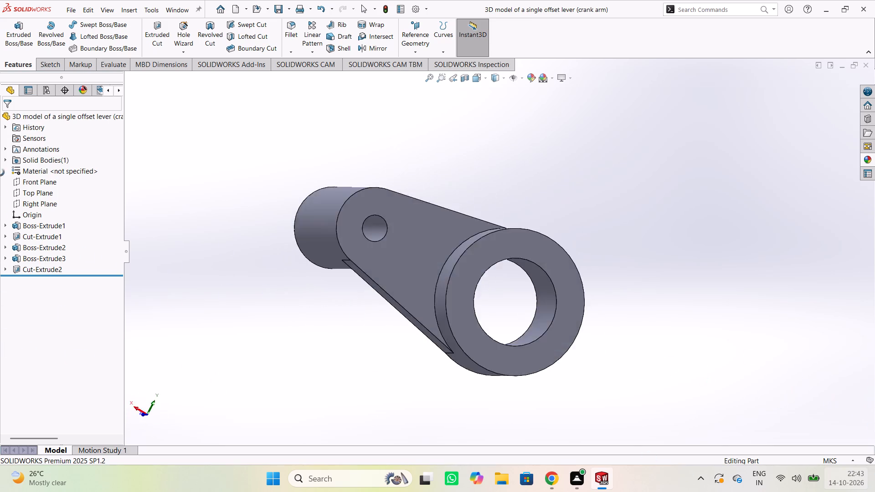
middle_click_drag(0, 172, 345, 391)
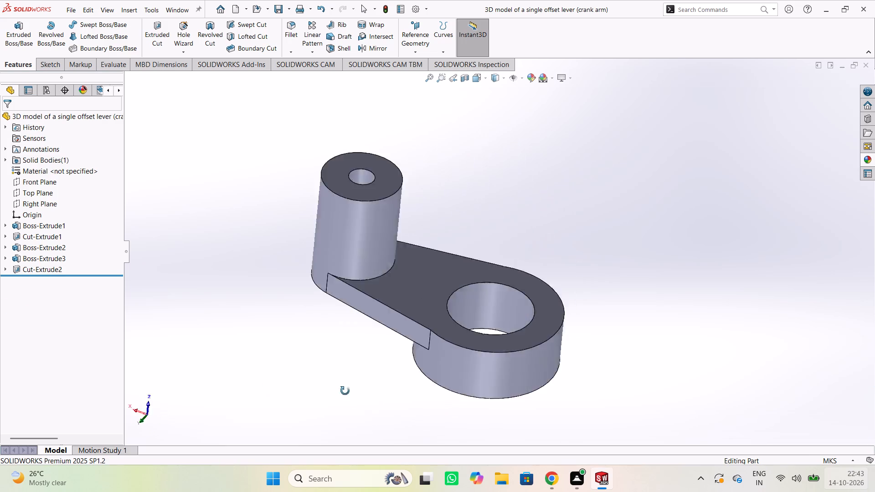
middle_click_drag(345, 391, 874, 491)
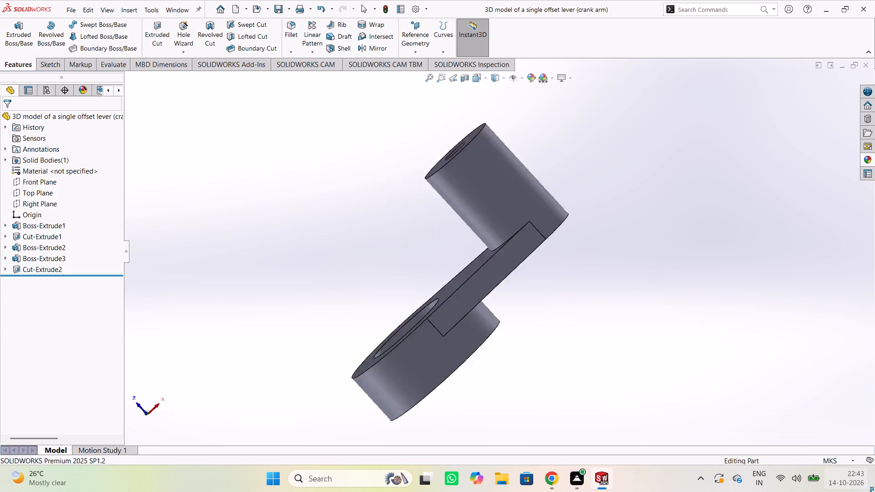
middle_click_drag(874, 491, 319, 391)
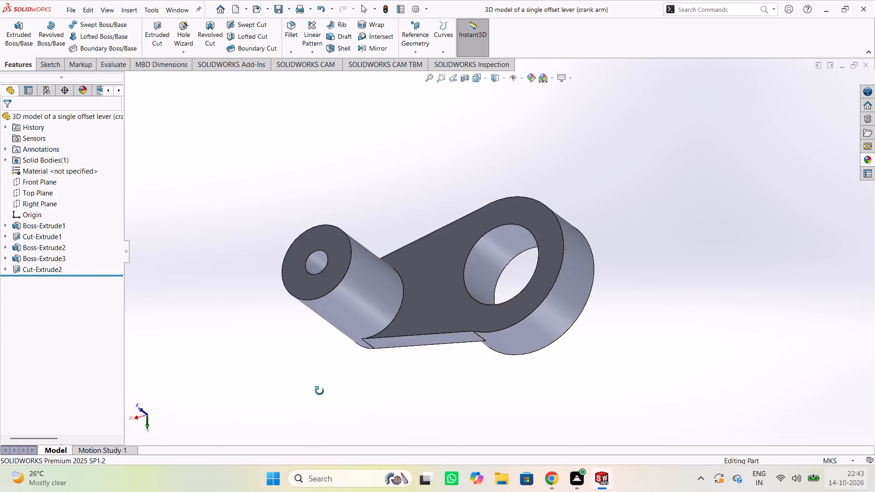
middle_click_drag(319, 391, 222, 379)
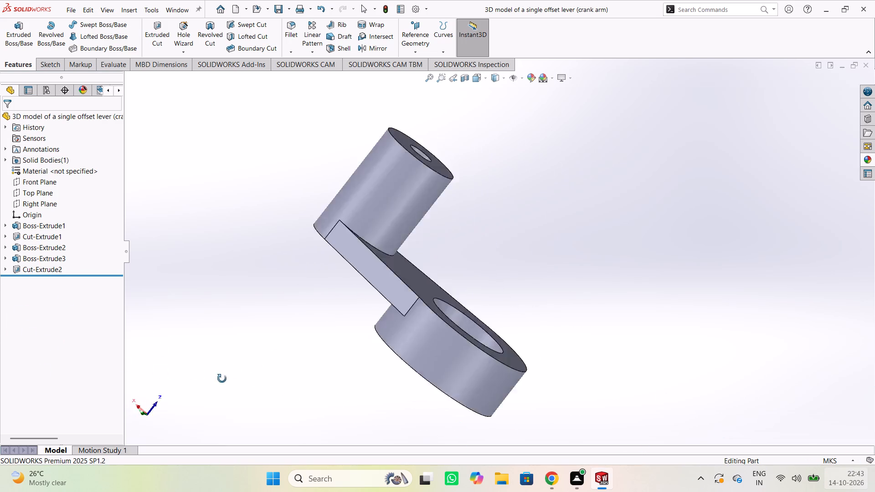
middle_click_drag(222, 379, 449, 393)
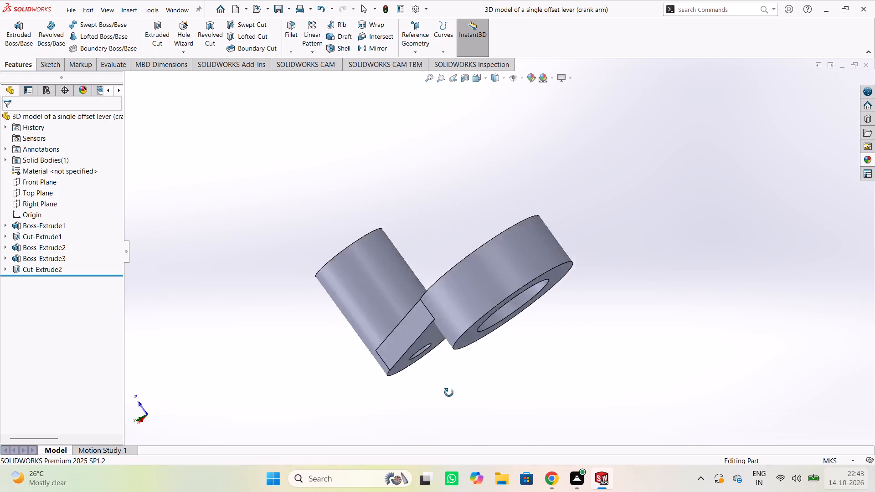
Examine the crank arm from its ring face, underside and side edges, checking the ring's step, arm's taper and small bore's exit.
middle_click_drag(449, 393, 51, 298)
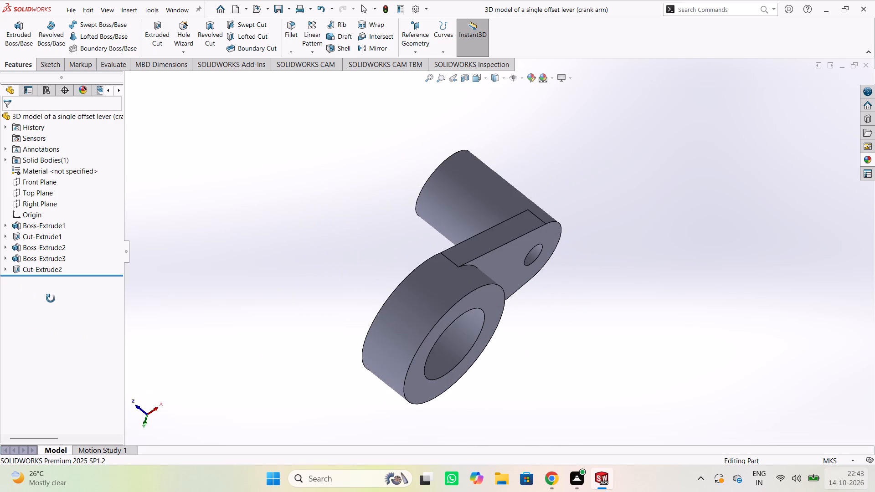
middle_click_drag(51, 298, 148, 168)
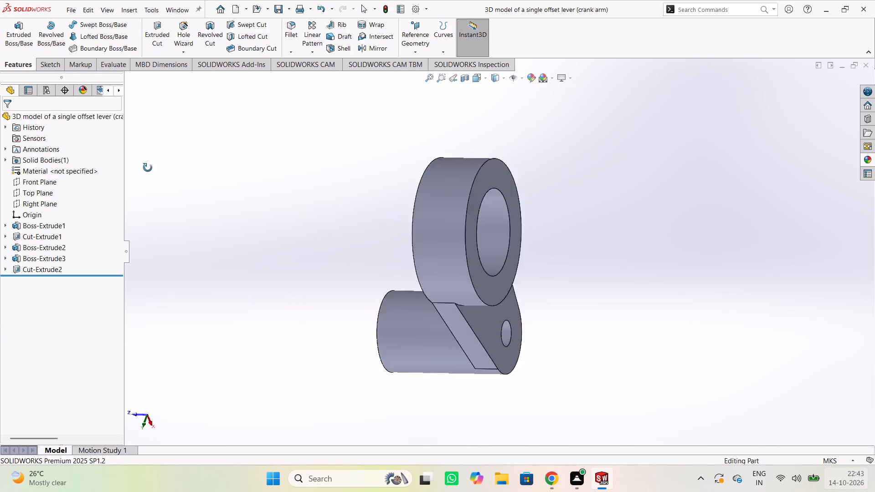
middle_click_drag(148, 168, 56, 187)
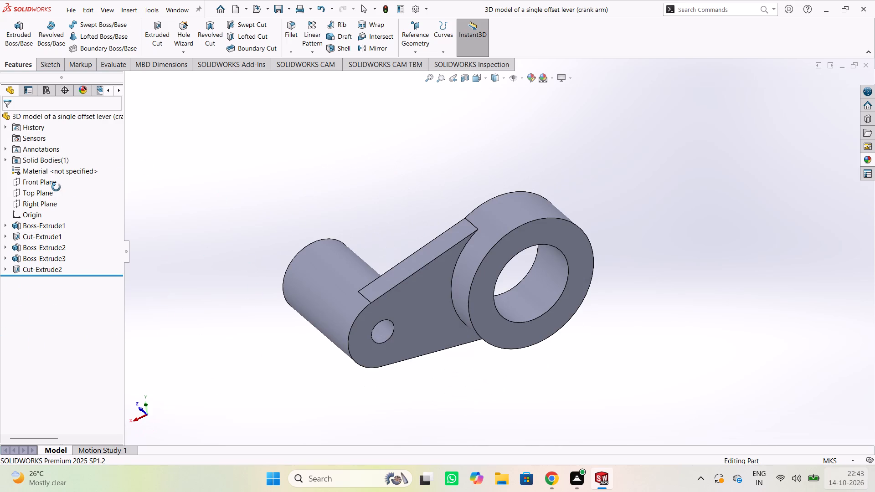
middle_click_drag(56, 187, 463, 36)
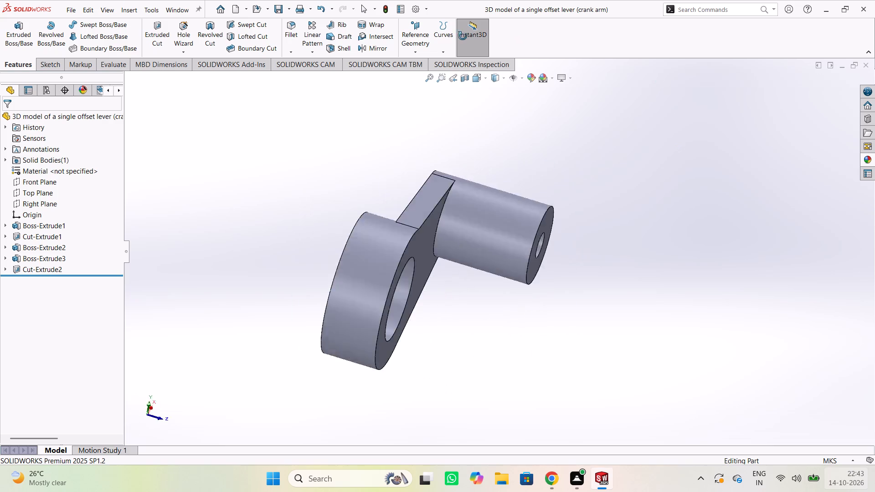
middle_click_drag(463, 36, 836, 280)
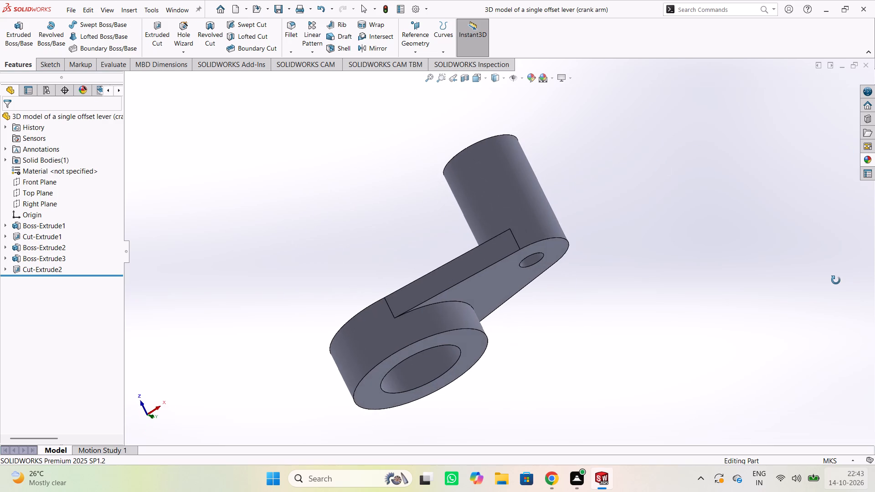
middle_click_drag(836, 280, 324, 47)
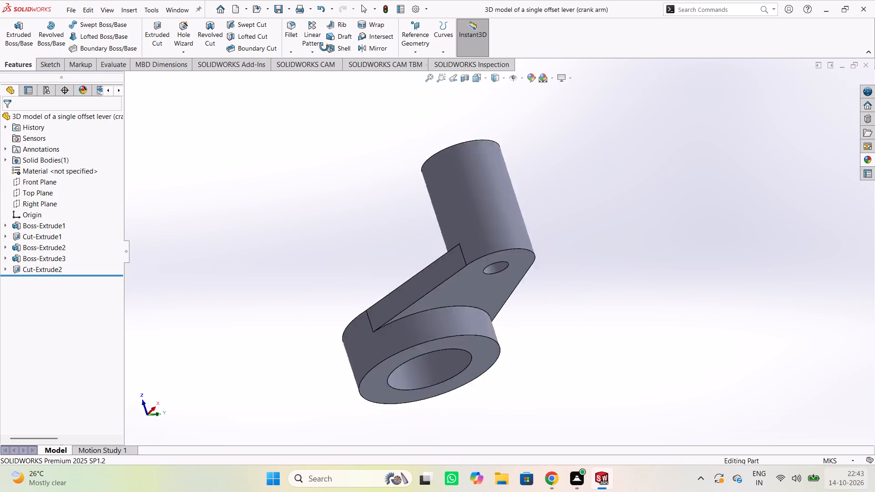
middle_click_drag(324, 47, 92, 123)
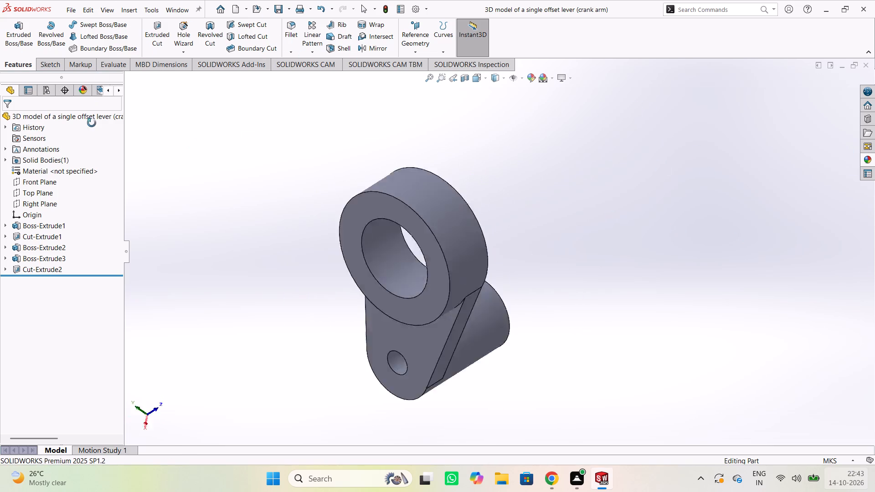
middle_click_drag(92, 123, 571, 251)
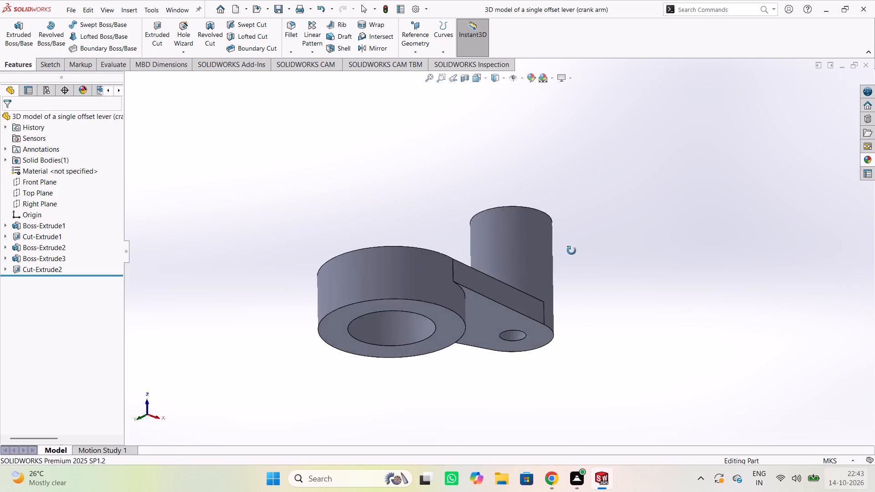
middle_click_drag(571, 251, 758, 371)
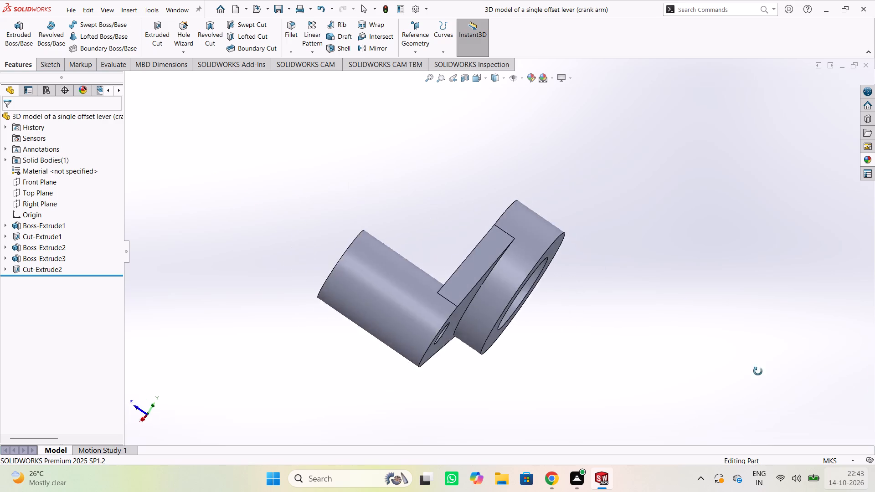
middle_click_drag(758, 371, 494, 374)
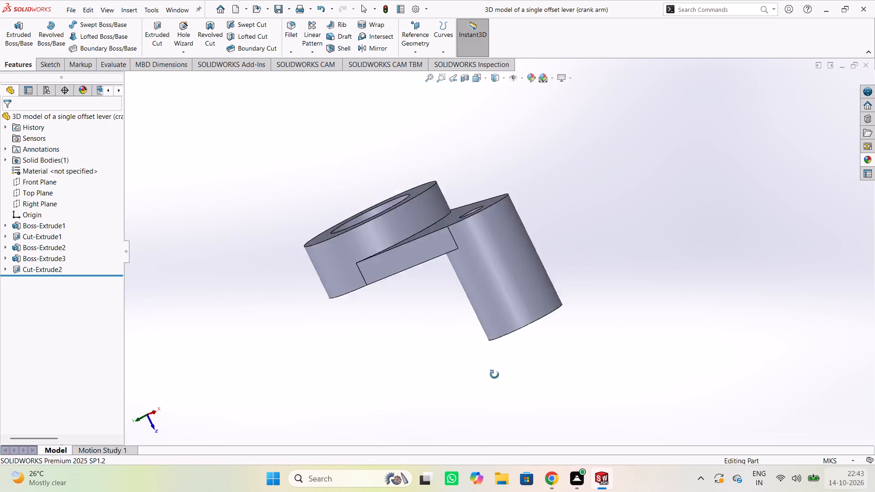
middle_click_drag(494, 374, 874, 491)
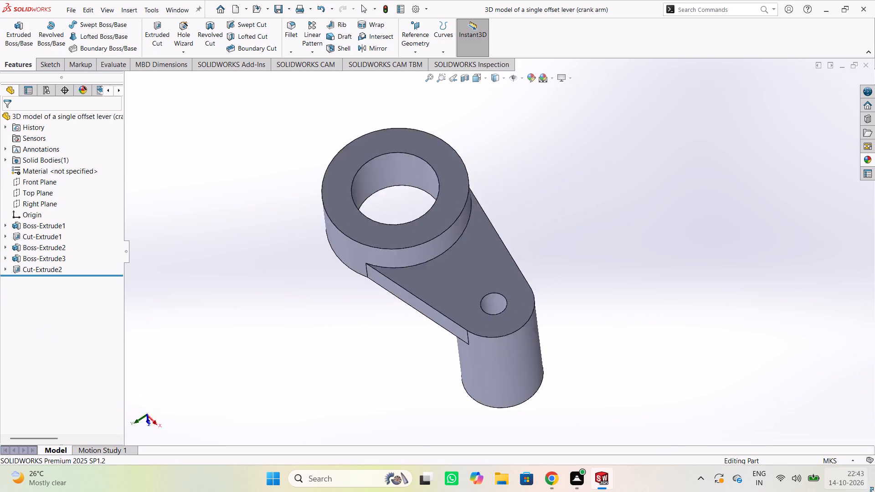
Review the crank arm from both faces, its side profile and ring end, checking both bores and the arm's joins.
middle_click_drag(874, 491, 0, 153)
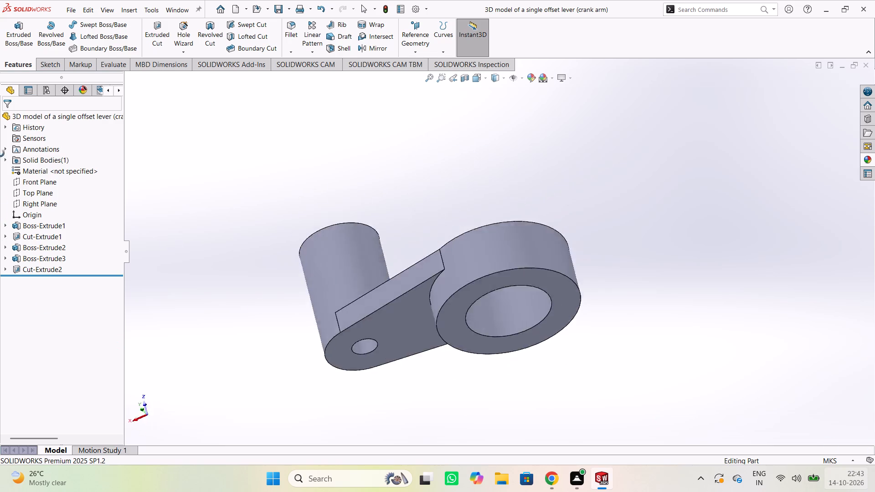
middle_click_drag(0, 153, 278, 208)
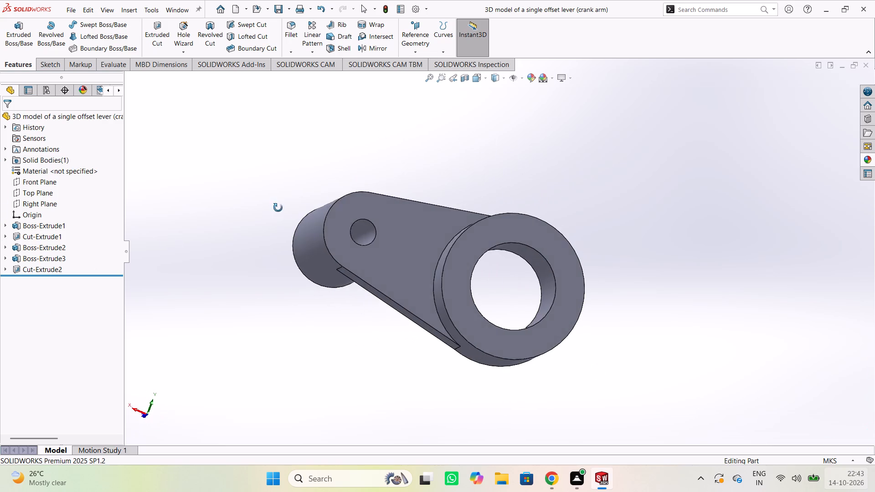
middle_click_drag(278, 208, 320, 217)
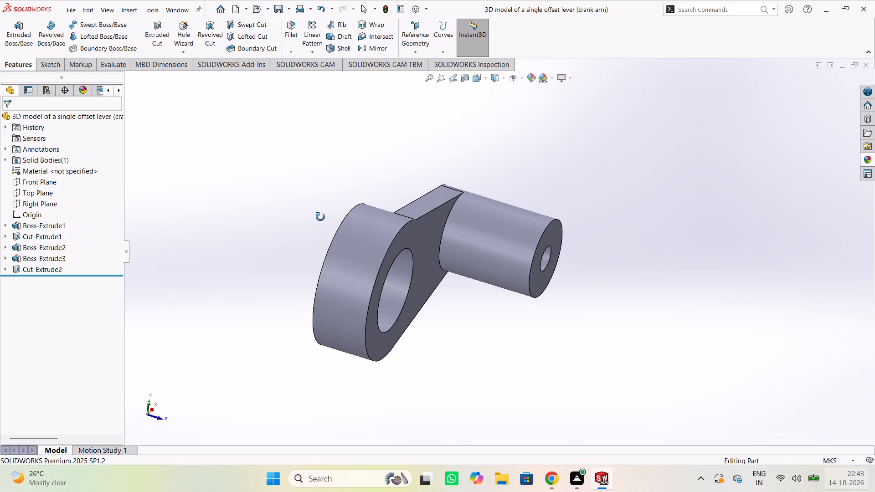
middle_click_drag(320, 217, 194, 30)
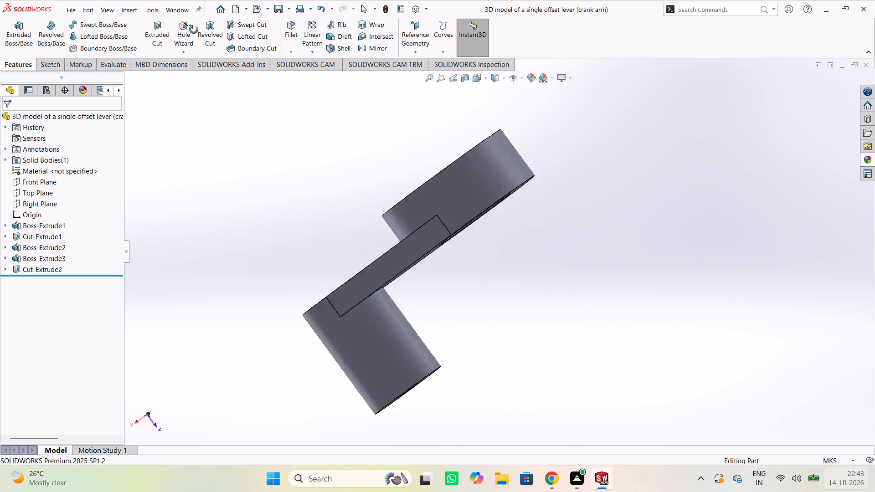
middle_click_drag(194, 30, 123, 170)
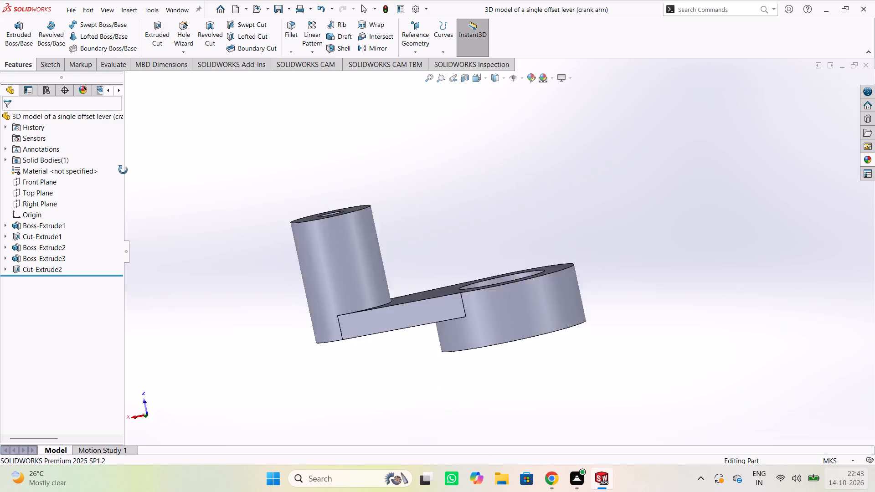
middle_click_drag(123, 170, 188, 338)
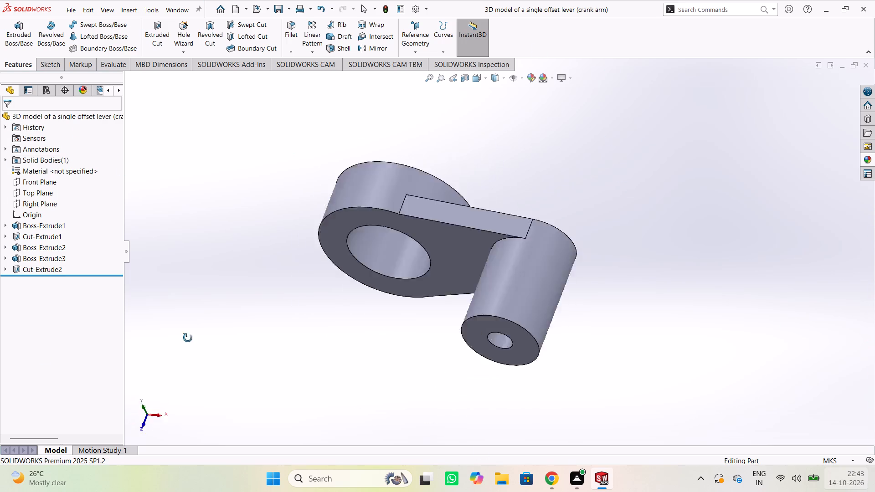
middle_click_drag(188, 338, 753, 279)
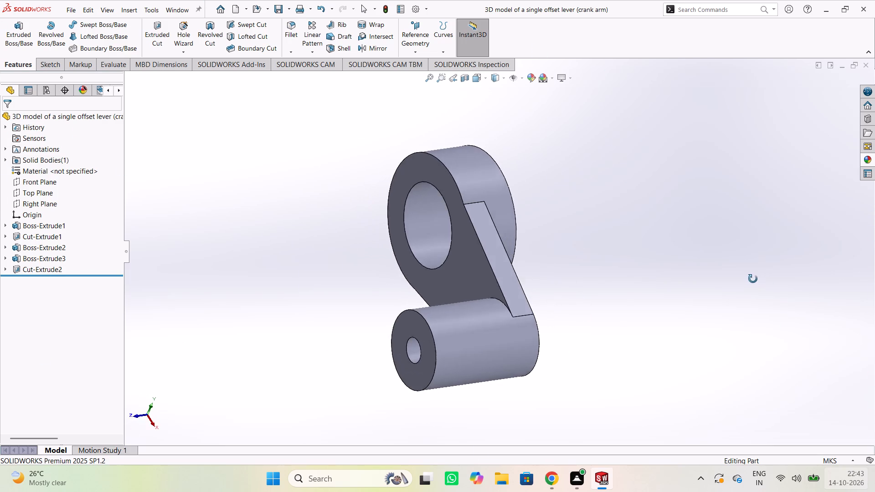
middle_click_drag(753, 279, 851, 459)
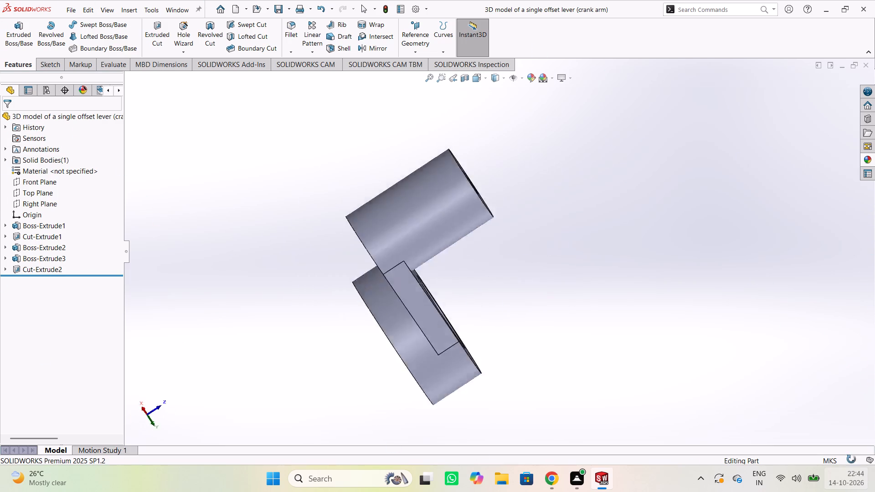
middle_click_drag(851, 459, 0, 106)
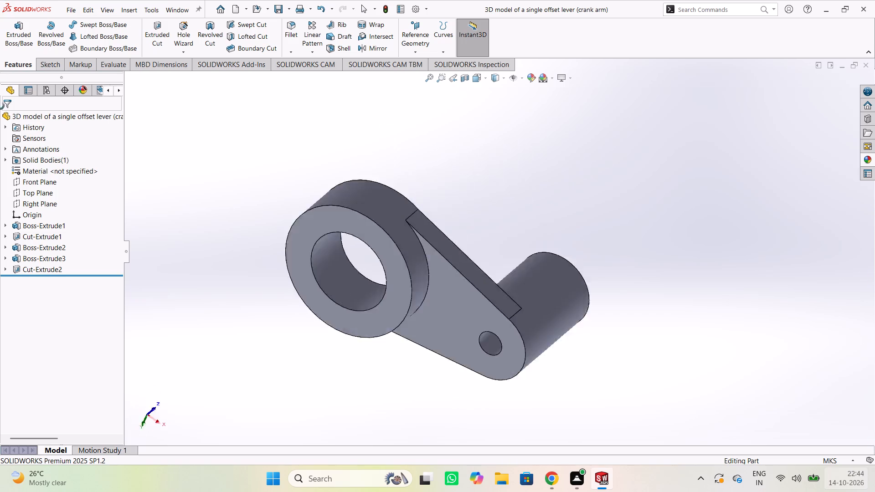
middle_click_drag(0, 106, 435, 52)
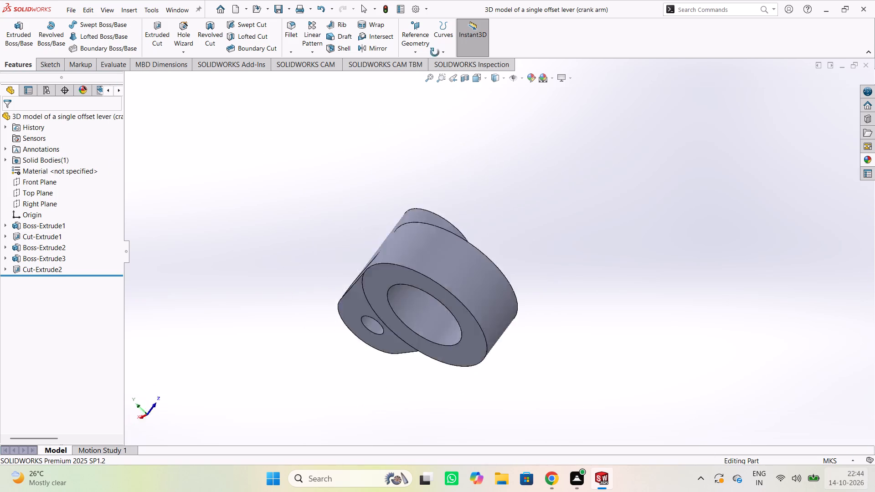
middle_click_drag(435, 52, 270, 108)
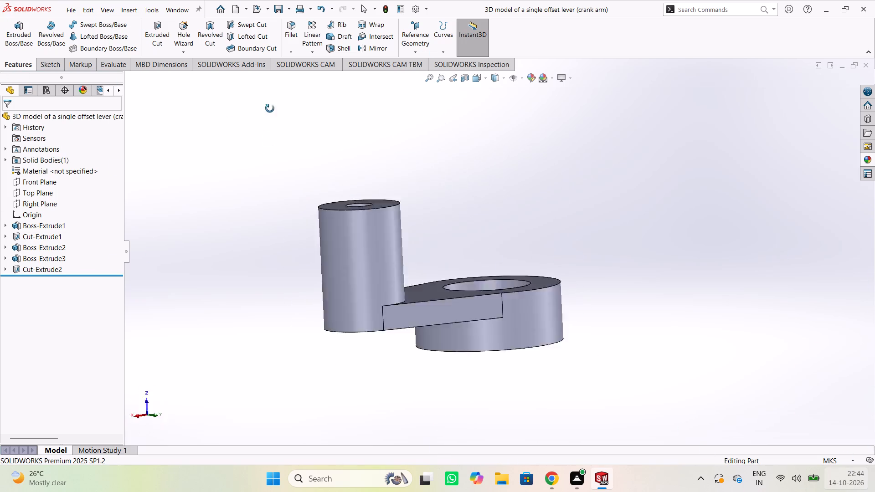
middle_click_drag(270, 108, 309, 76)
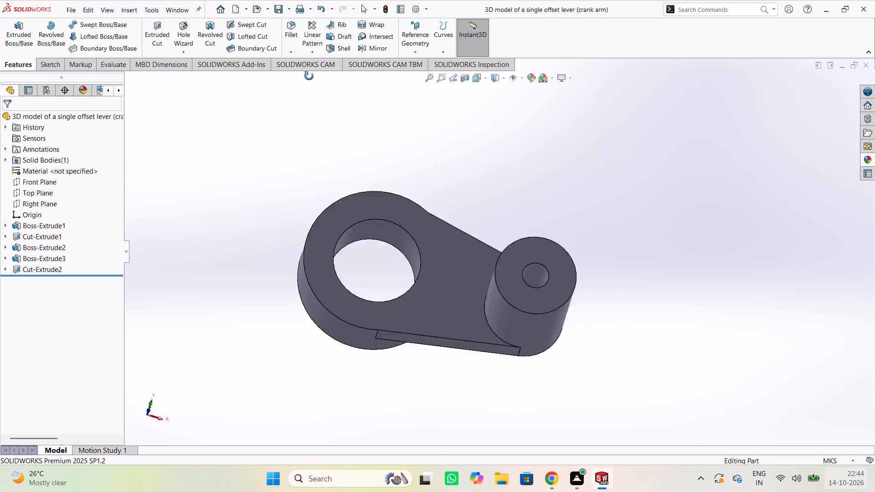
Inspect the crank arm from its ring end, side edge, boss face and raised ring face, checking the ring's step and the arm's thickness.
middle_click_drag(309, 76, 825, 476)
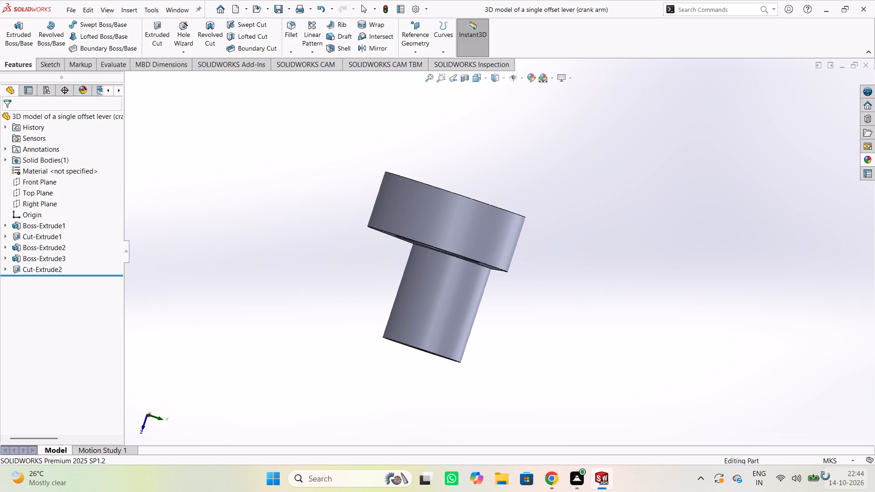
middle_click_drag(825, 476, 551, 58)
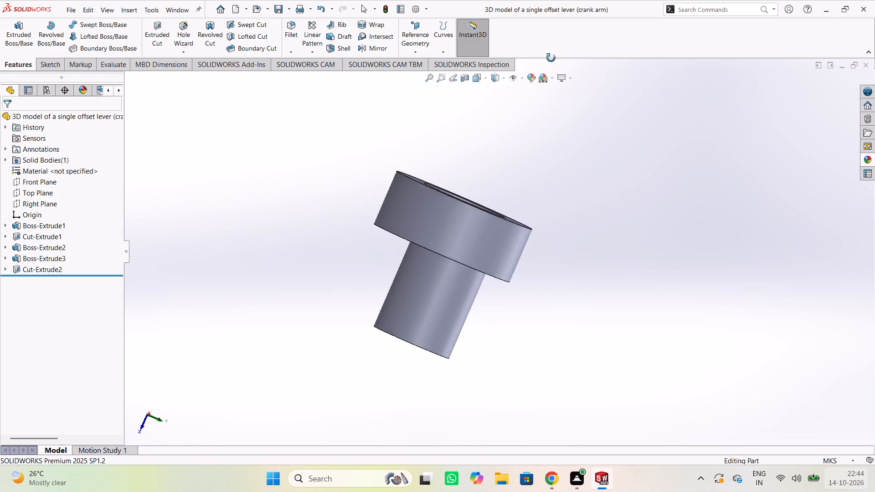
middle_click_drag(551, 58, 311, 394)
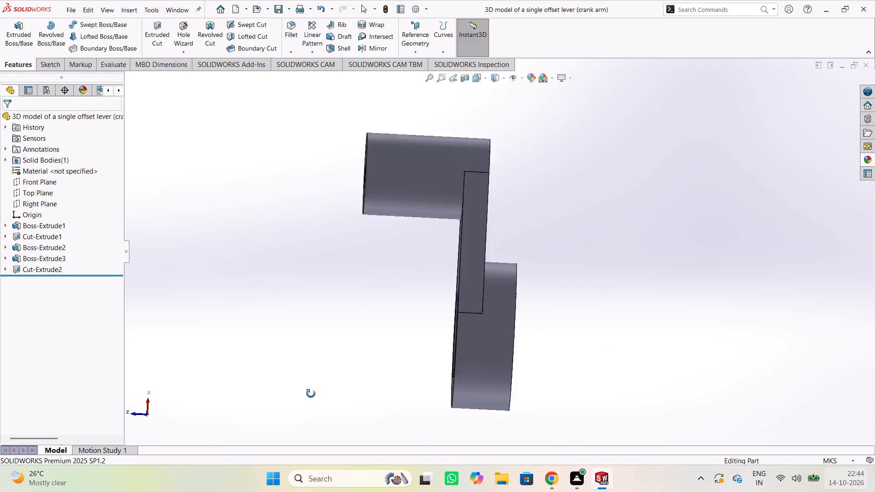
middle_click_drag(311, 394, 196, 325)
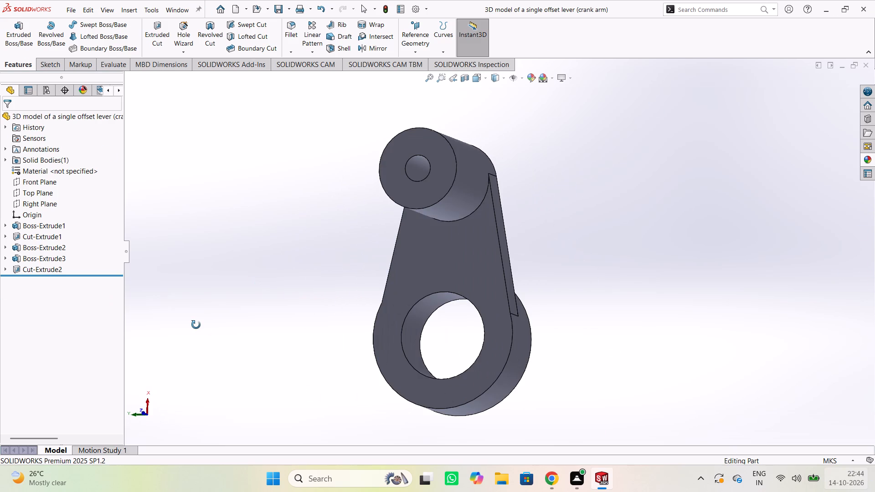
middle_click_drag(196, 325, 874, 491)
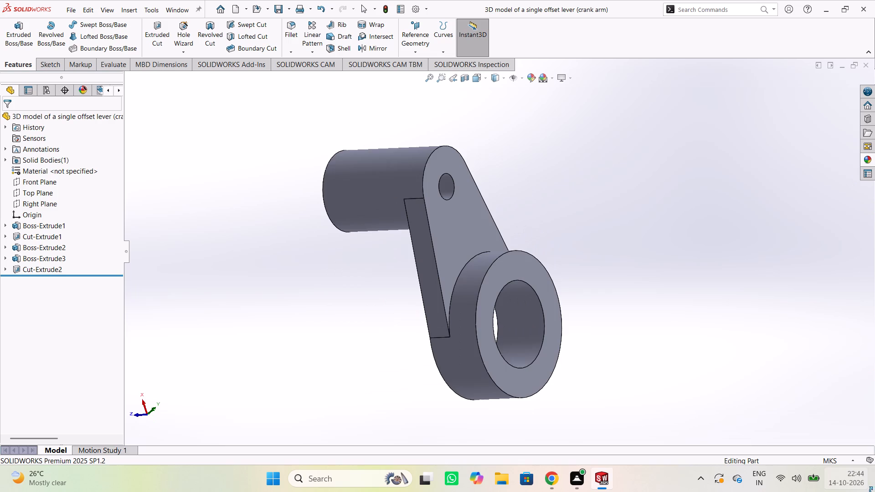
middle_click_drag(874, 491, 0, 2)
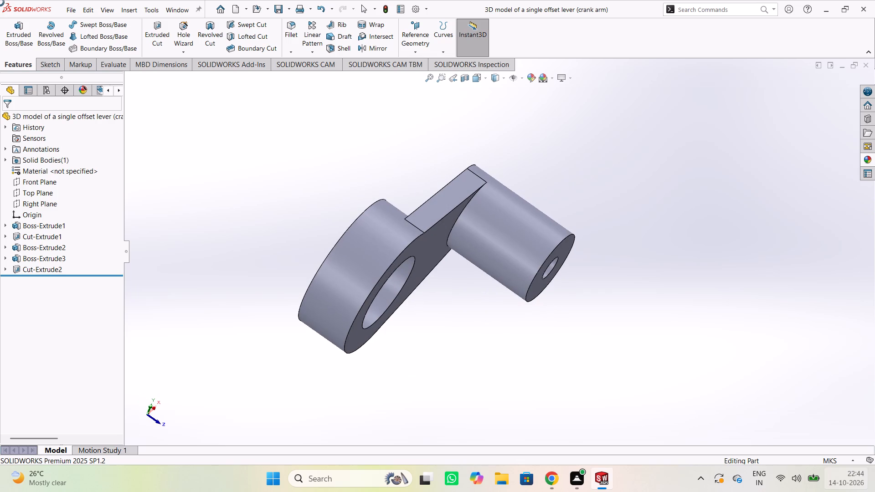
middle_click_drag(0, 2, 40, 0)
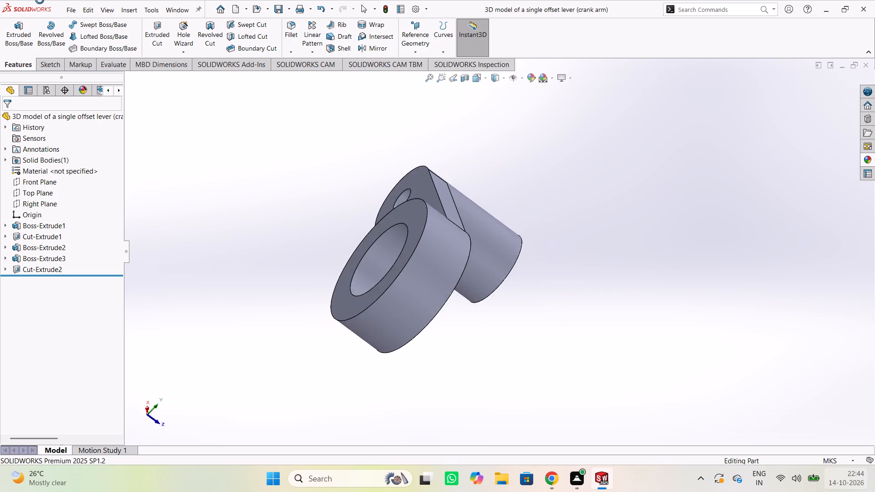
middle_click_drag(40, 0, 179, 219)
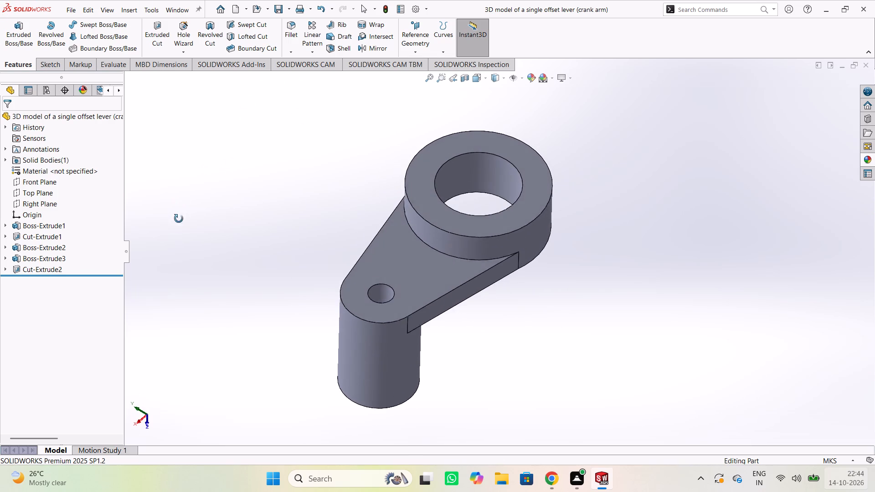
middle_click_drag(179, 219, 166, 237)
scroll(171, 237, "down", 1)
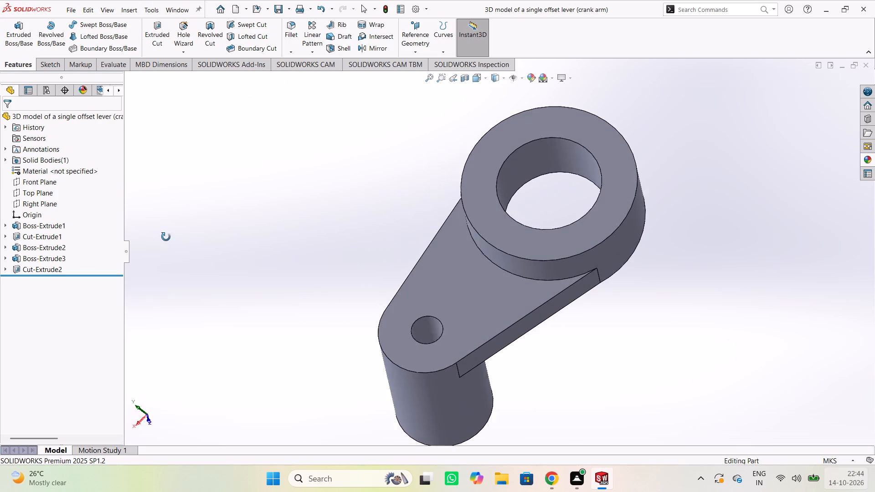
middle_click_drag(166, 237, 336, 348)
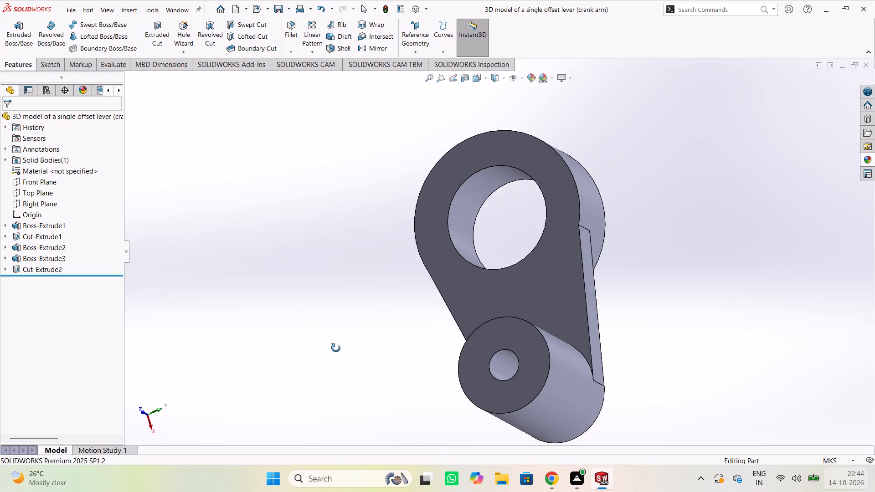
middle_click_drag(336, 348, 281, 206)
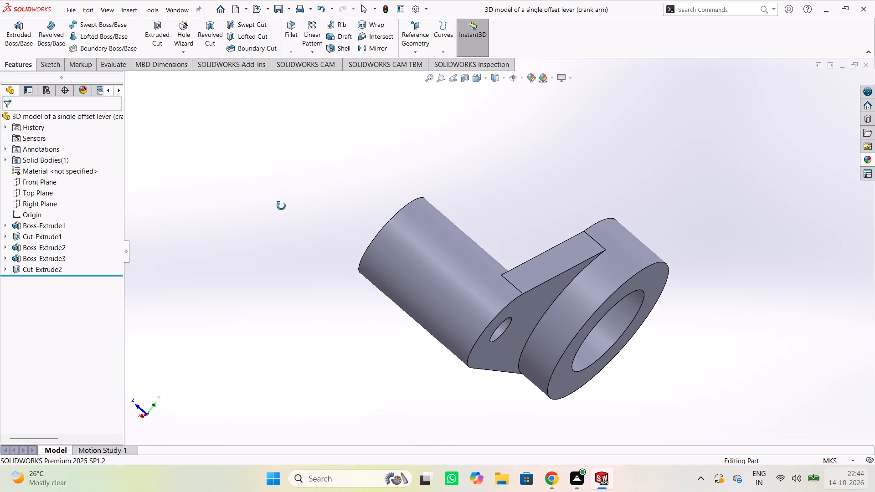
middle_click_drag(281, 206, 284, 206)
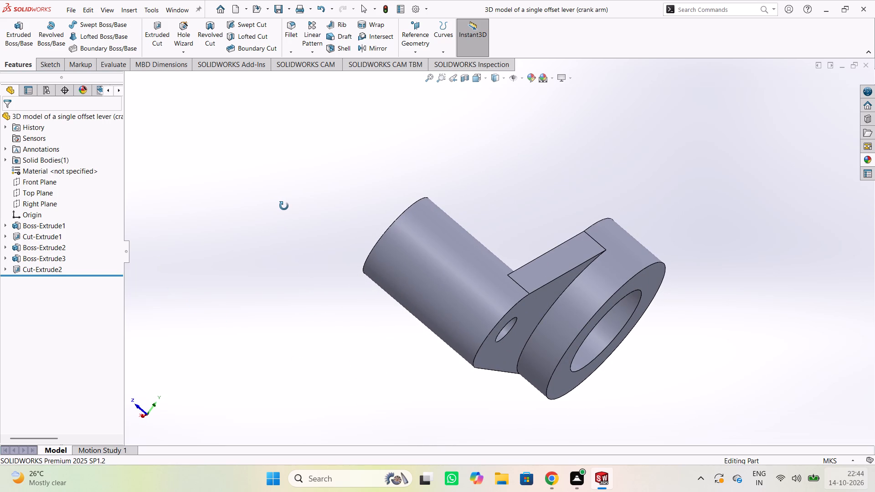
middle_click_drag(284, 206, 287, 192)
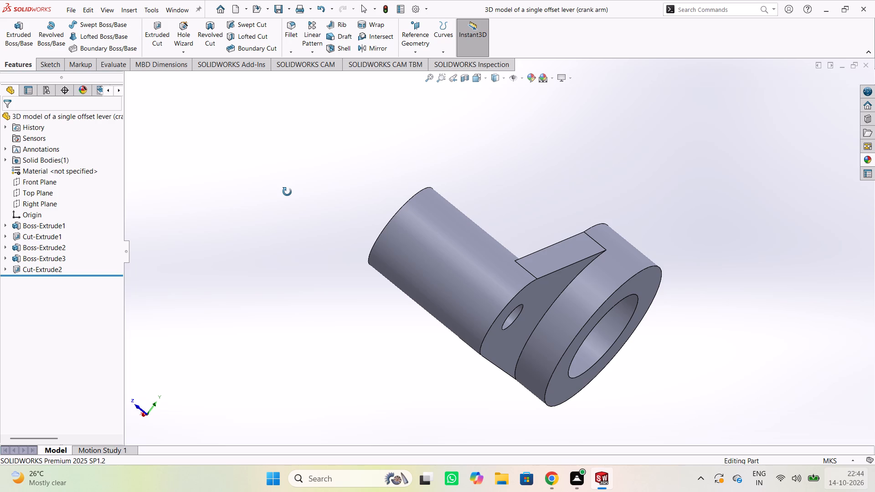
Examine the crank arm from the small bore's flush face, boss end and ring rim, checking the boss's projection and the arm's straight edges.
middle_click_drag(287, 192, 72, 178)
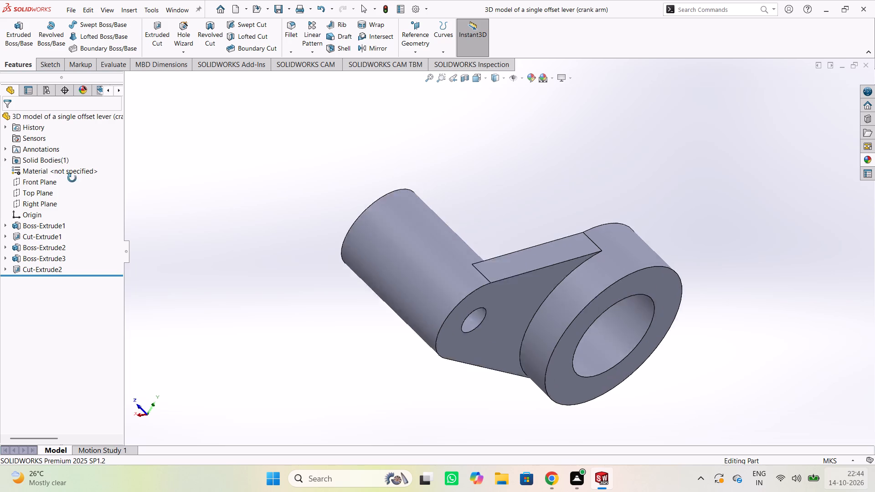
middle_click_drag(72, 178, 540, 164)
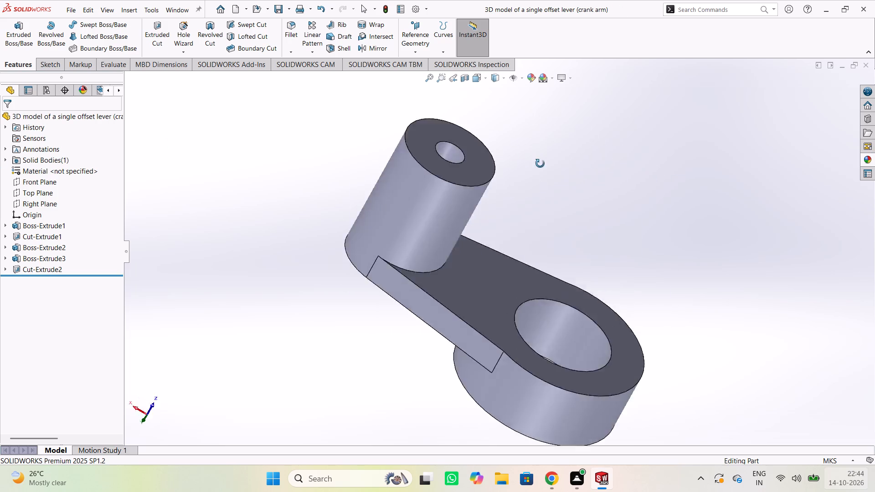
middle_click_drag(540, 164, 450, 146)
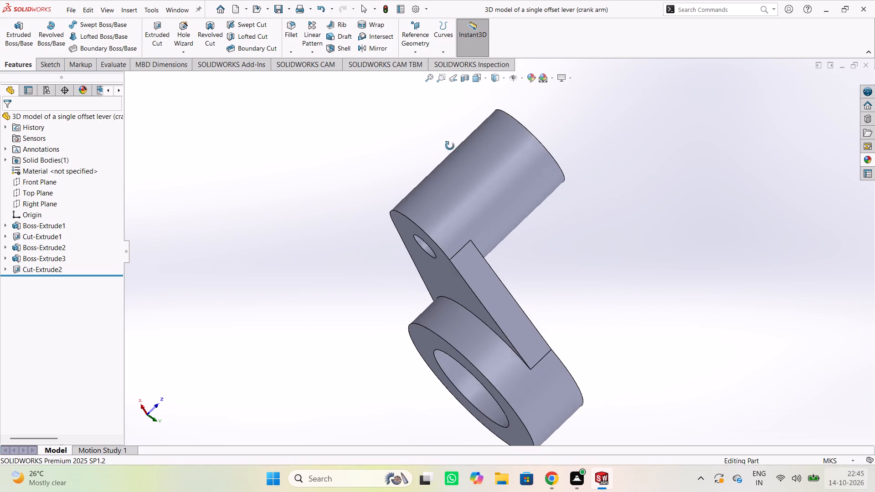
middle_click_drag(450, 146, 381, 236)
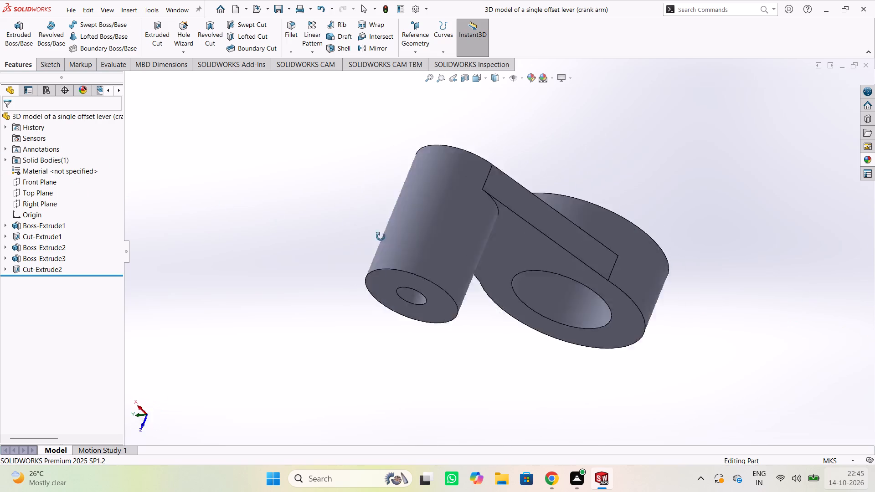
middle_click_drag(381, 236, 178, 194)
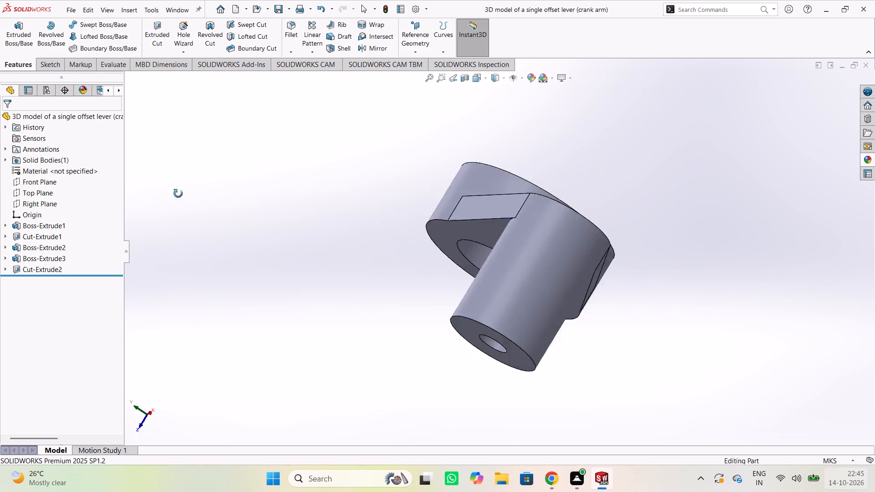
middle_click_drag(178, 194, 8, 252)
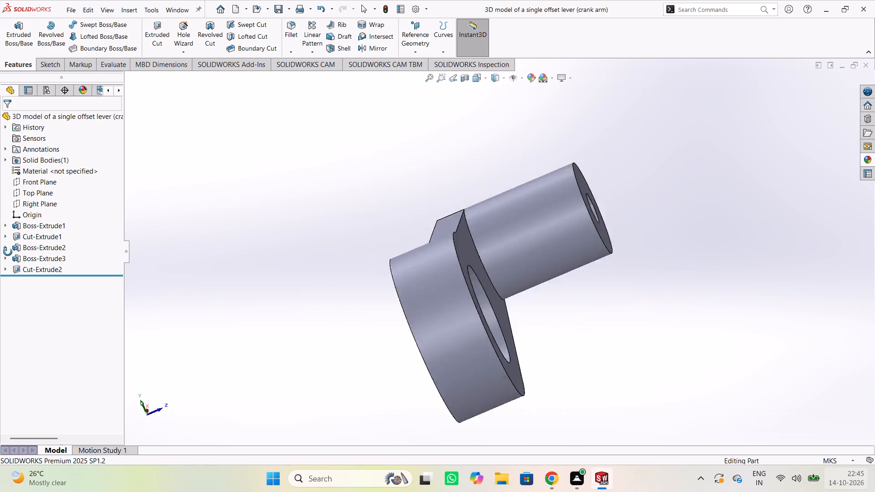
middle_click_drag(8, 252, 3, 292)
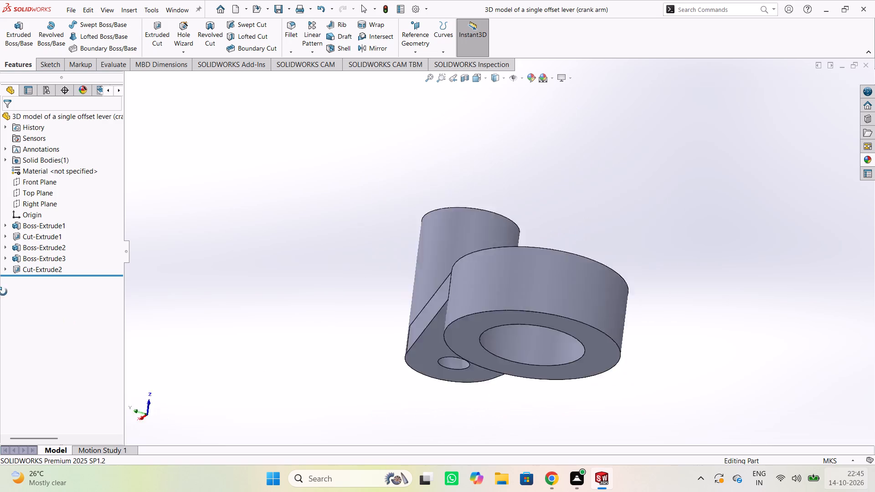
middle_click_drag(3, 292, 0, 217)
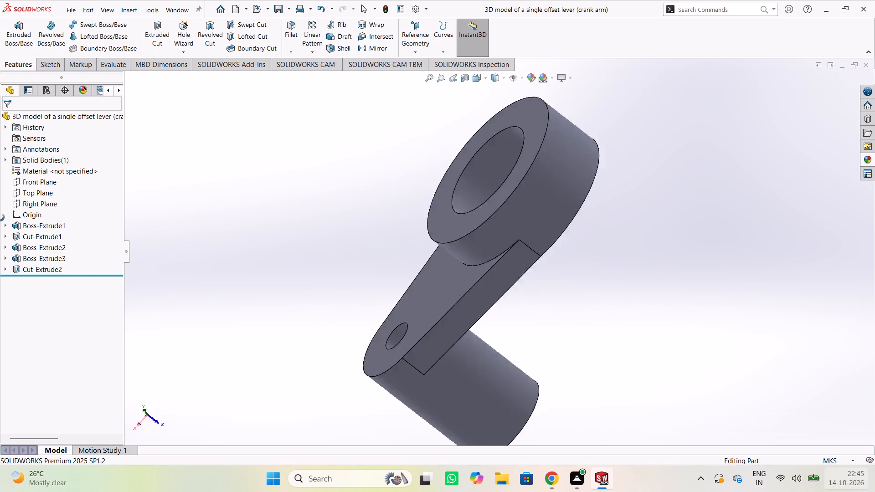
middle_click_drag(0, 217, 33, 296)
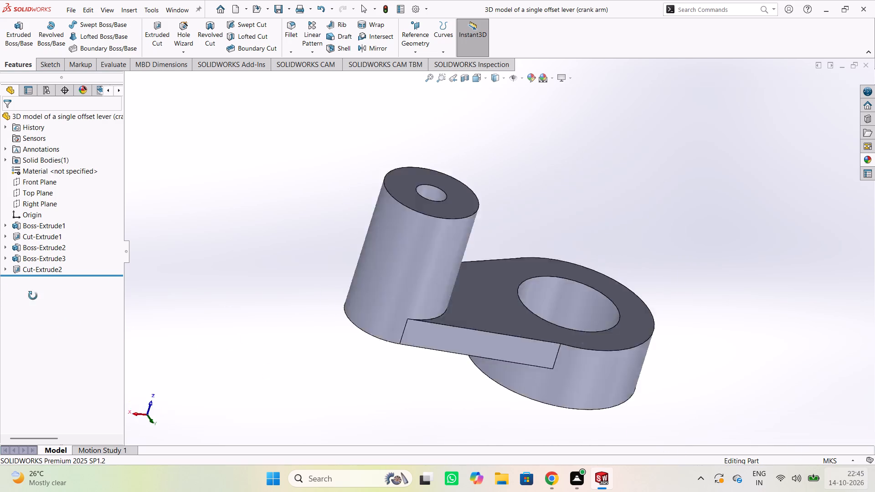
middle_click_drag(33, 296, 0, 165)
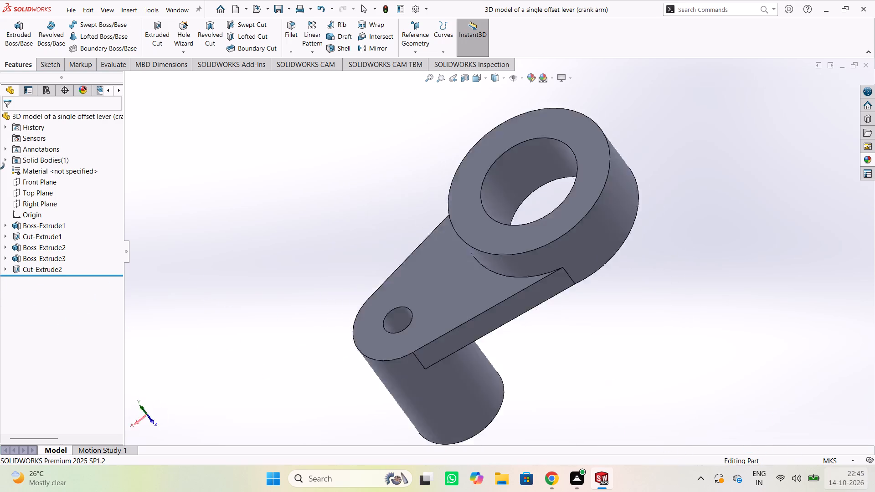
middle_click_drag(0, 165, 335, 257)
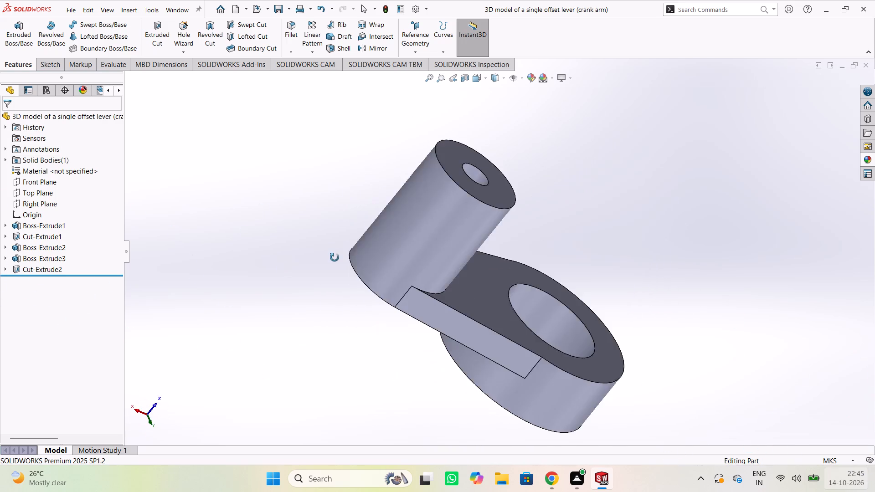
middle_click_drag(335, 257, 0, 170)
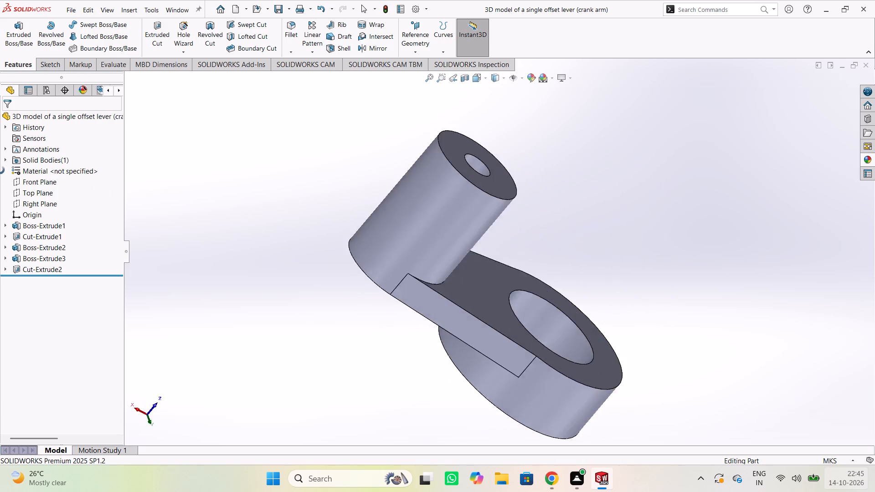
Review the crank arm from the raised ring face, side profile and boss end, checking that both bores pass through.
middle_click_drag(0, 170, 663, 340)
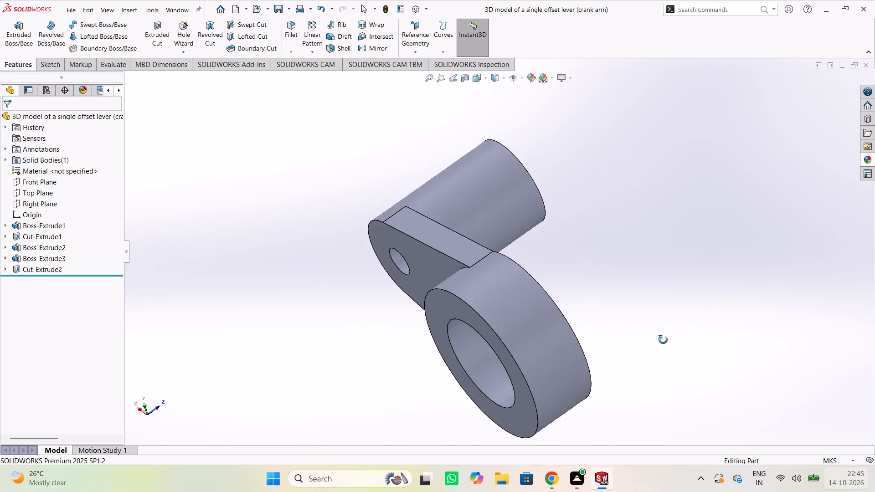
middle_click_drag(663, 340, 797, 314)
middle_click_drag(445, 235, 263, 167)
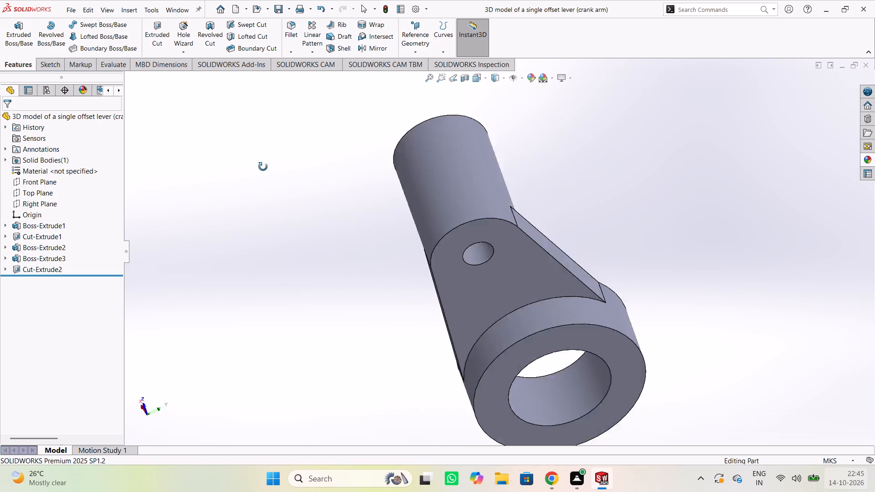
middle_click_drag(263, 167, 775, 265)
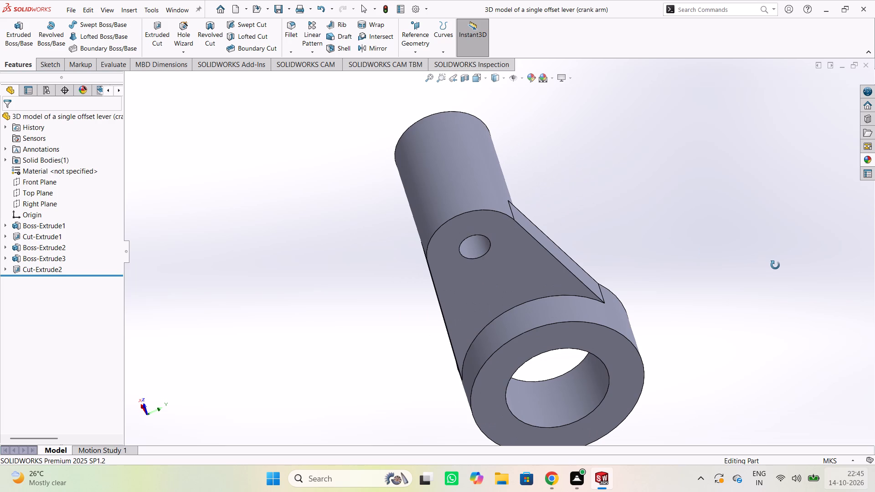
middle_click_drag(775, 265, 451, 164)
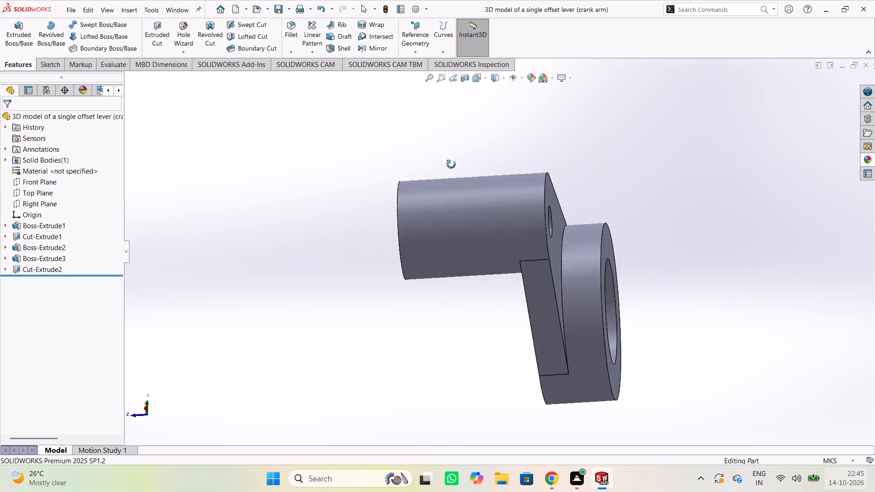
middle_click_drag(451, 164, 522, 191)
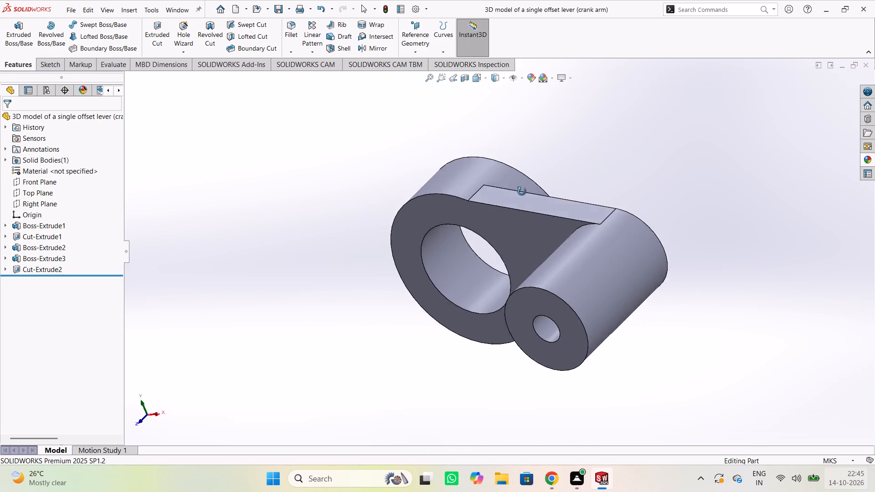
middle_click_drag(522, 191, 521, 374)
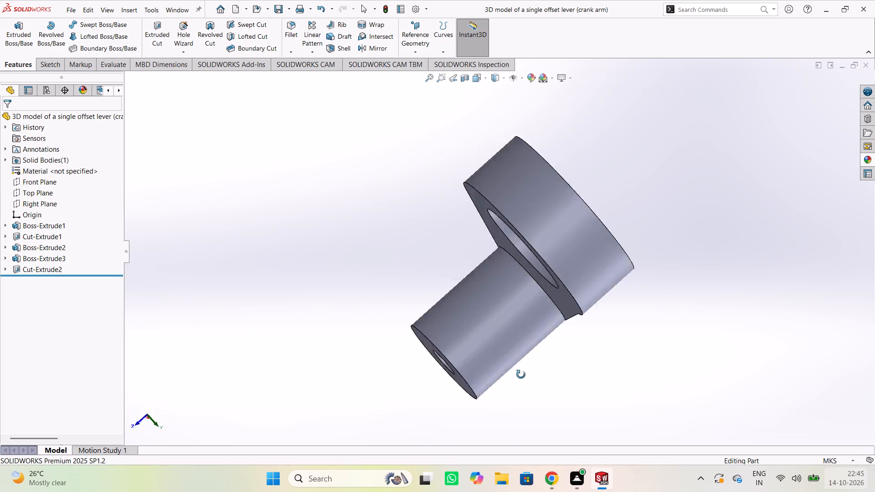
middle_click_drag(521, 374, 457, 430)
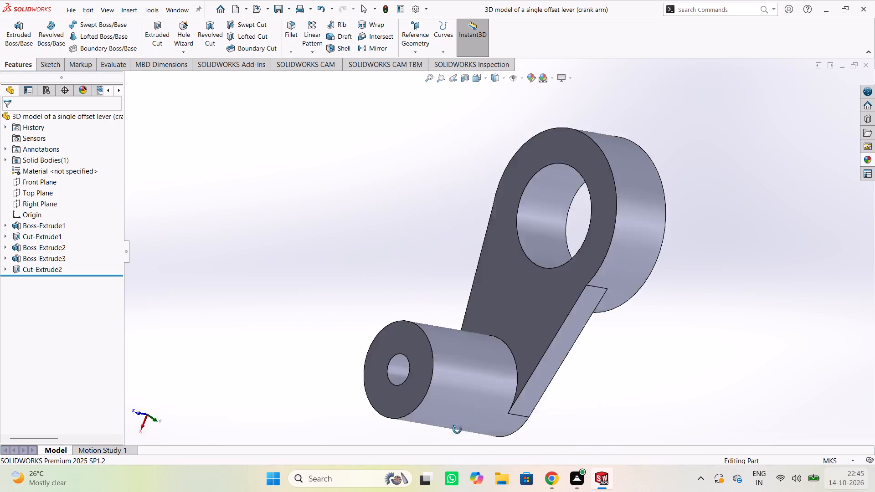
middle_click_drag(457, 430, 338, 435)
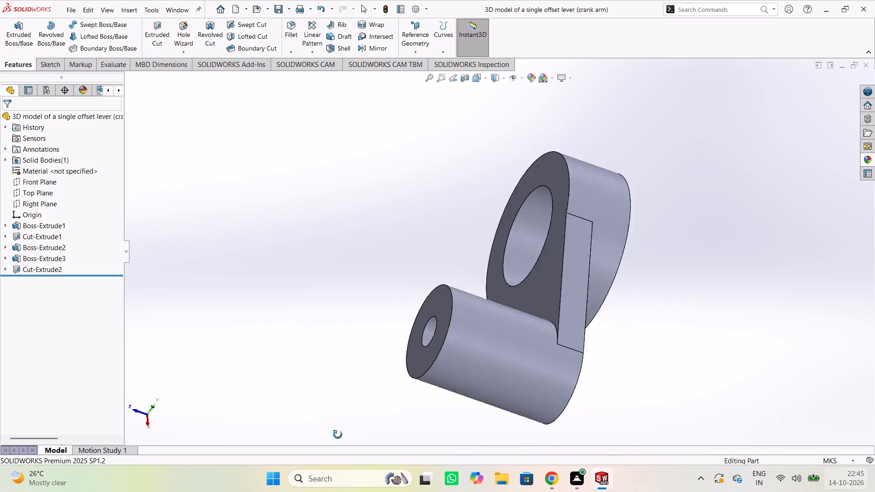
middle_click_drag(338, 435, 371, 452)
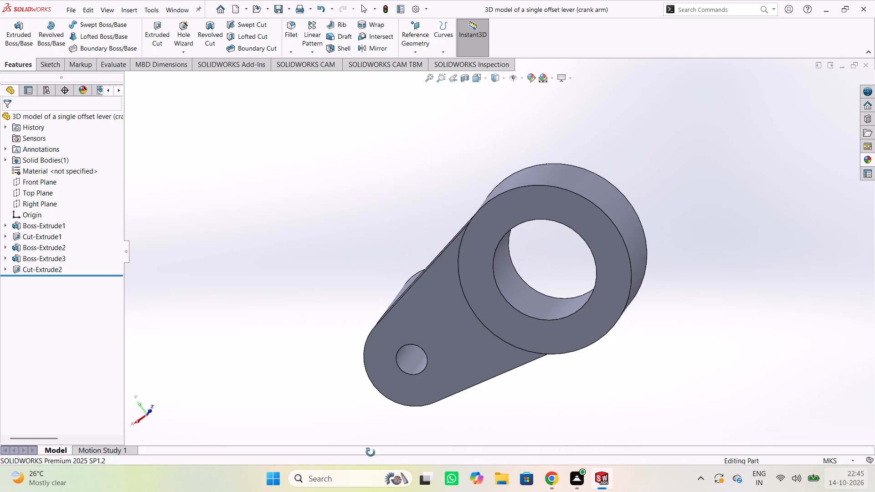
middle_click_drag(371, 452, 605, 448)
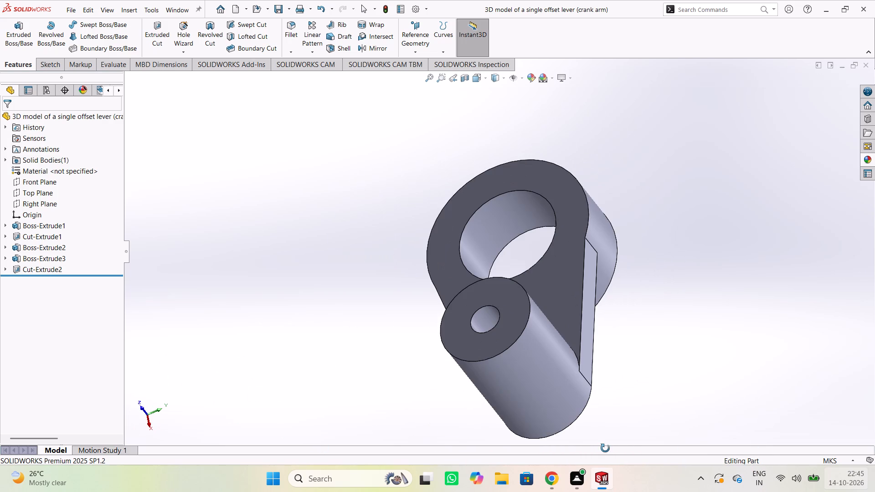
Examine the crank arm from the boss face, raised ring face and side edge, checking the ring's step and the boss's offset.
middle_click_drag(605, 448, 723, 464)
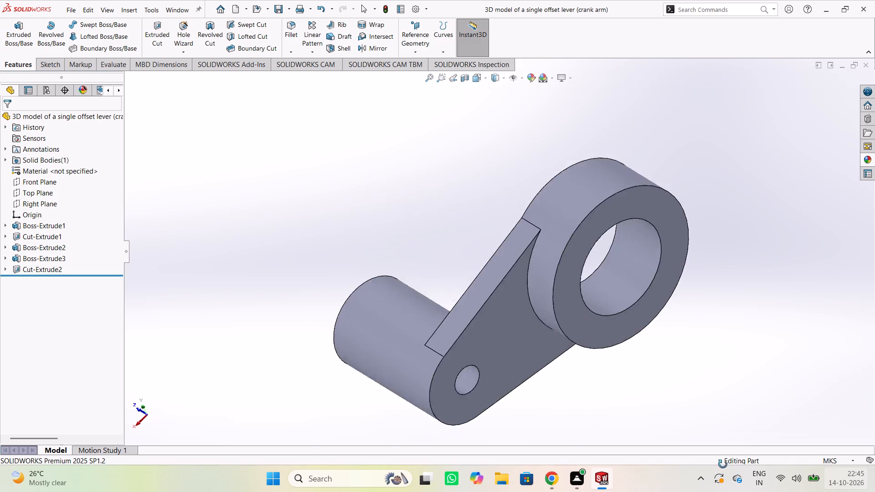
middle_click_drag(723, 464, 718, 460)
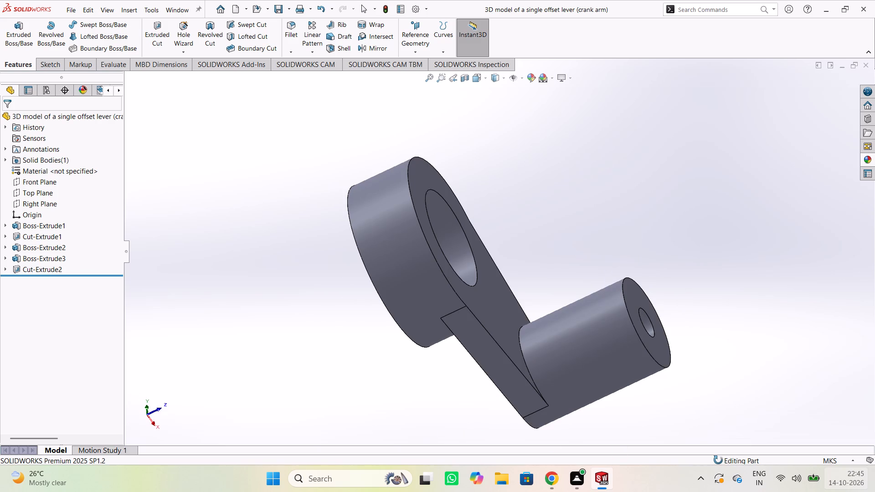
middle_click_drag(718, 460, 717, 460)
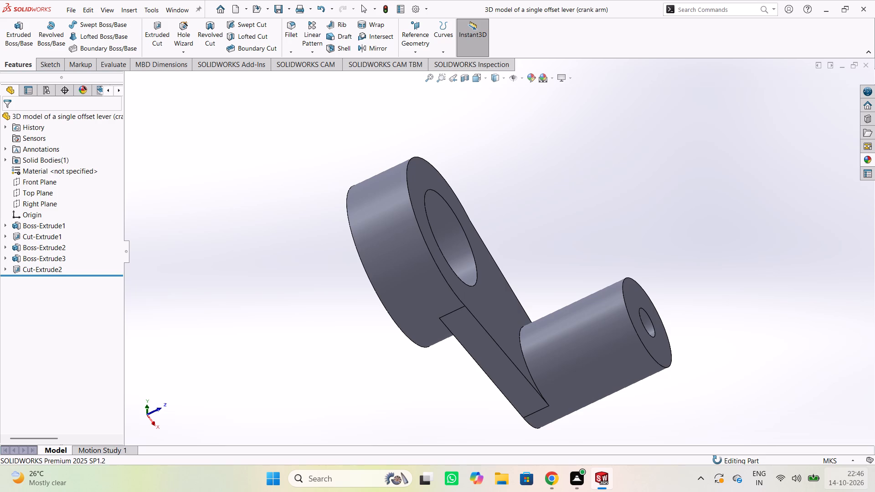
middle_click_drag(717, 460, 583, 452)
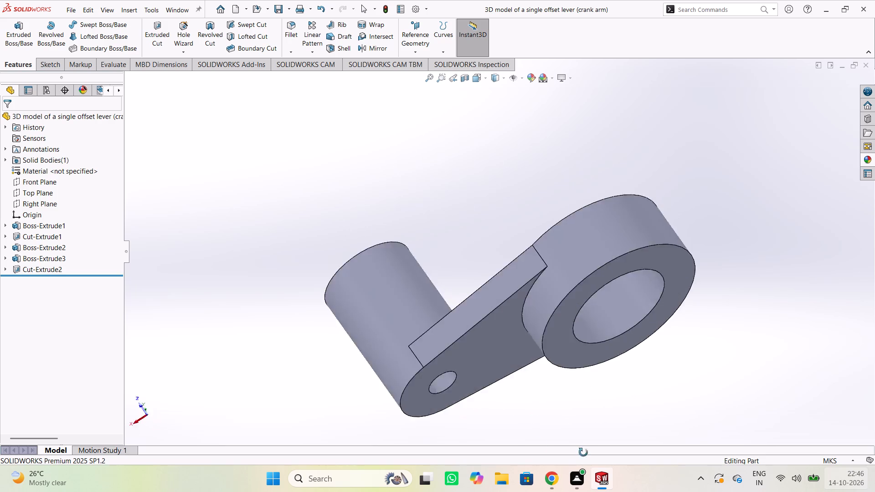
middle_click_drag(583, 452, 709, 457)
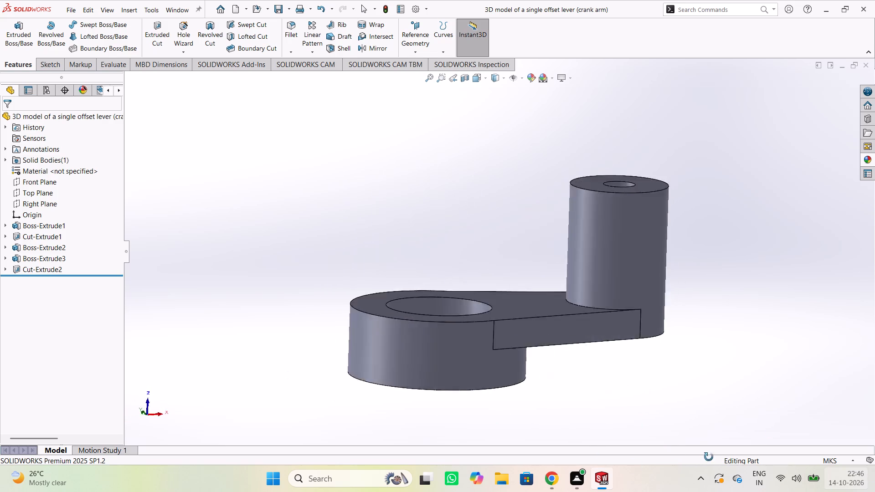
middle_click_drag(709, 457, 0, 359)
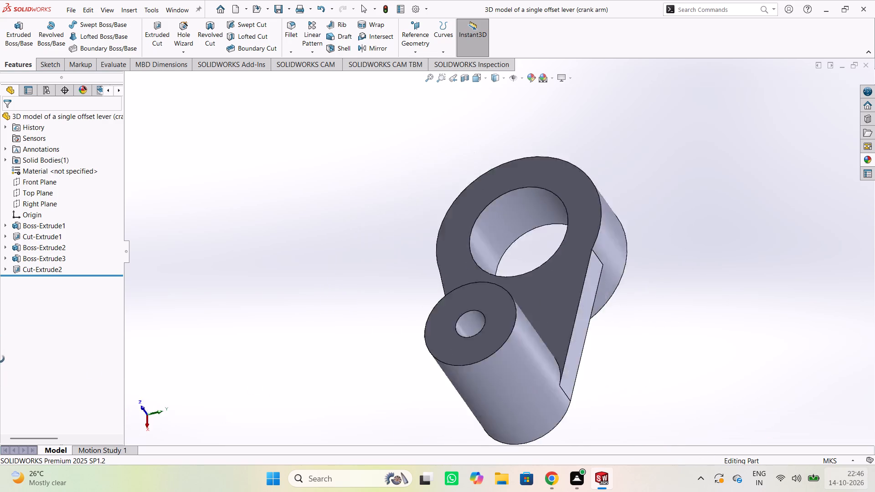
middle_click_drag(0, 359, 874, 491)
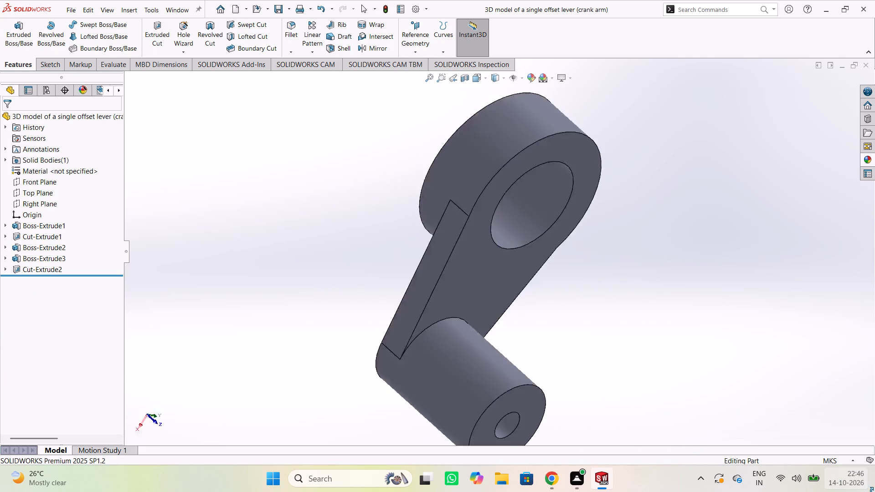
middle_click_drag(874, 491, 874, 478)
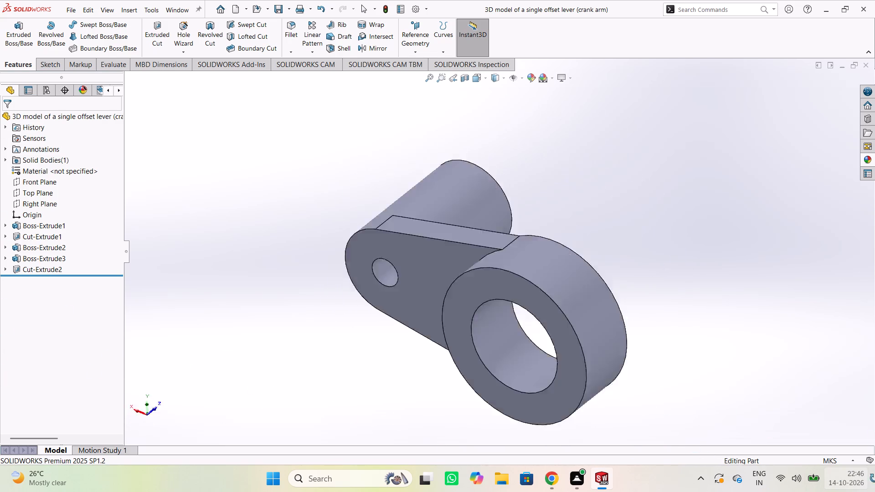
middle_click_drag(874, 478, 643, 392)
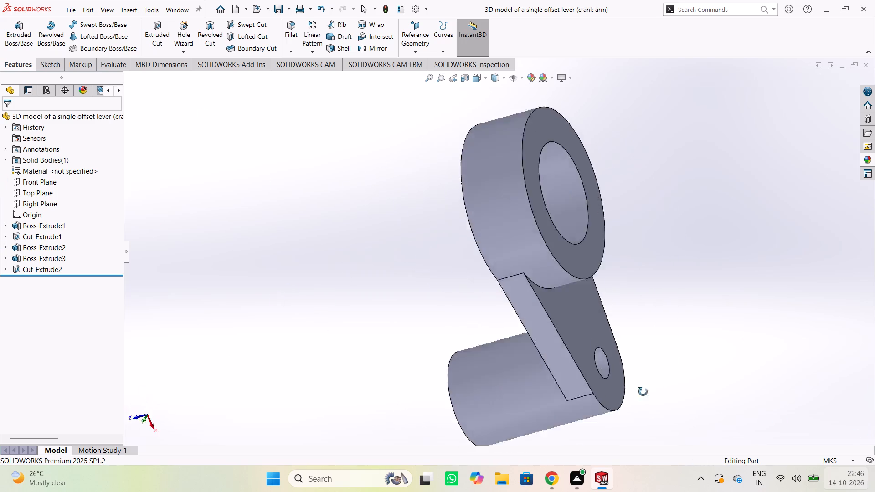
middle_click_drag(643, 392, 874, 491)
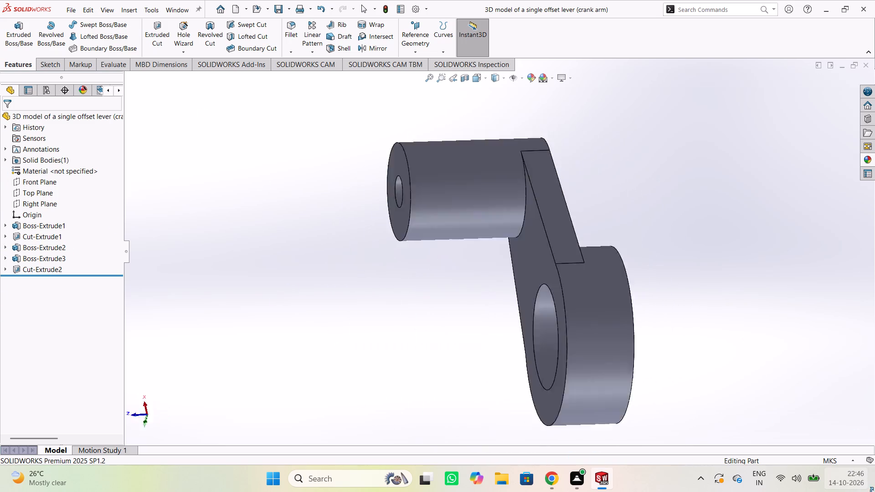
middle_click_drag(874, 491, 95, 26)
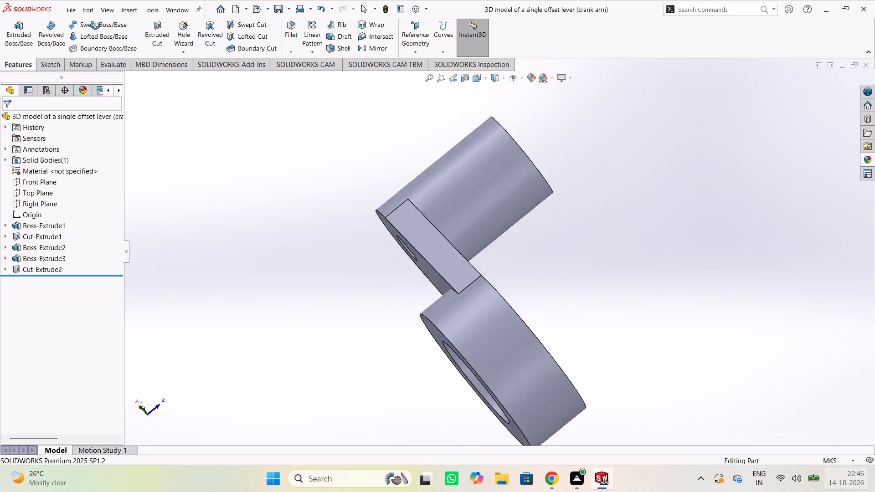
Inspect the crank arm's side profile, edge-on faces and boss end, checking the arm's thickness and the boss's projection.
middle_click_drag(95, 26, 874, 317)
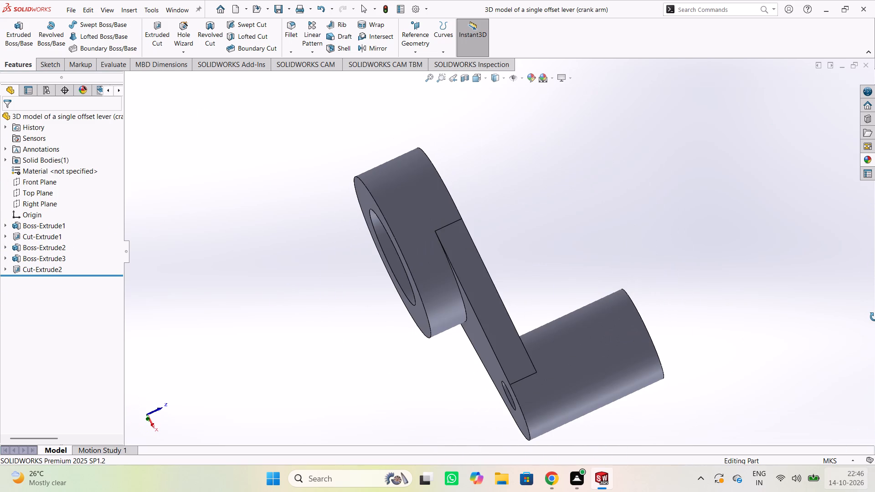
middle_click_drag(874, 317, 714, 274)
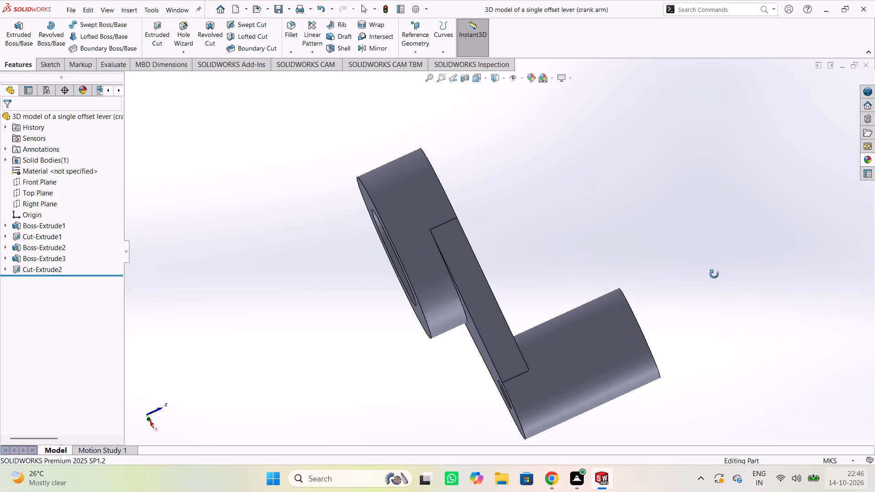
middle_click_drag(714, 274, 874, 307)
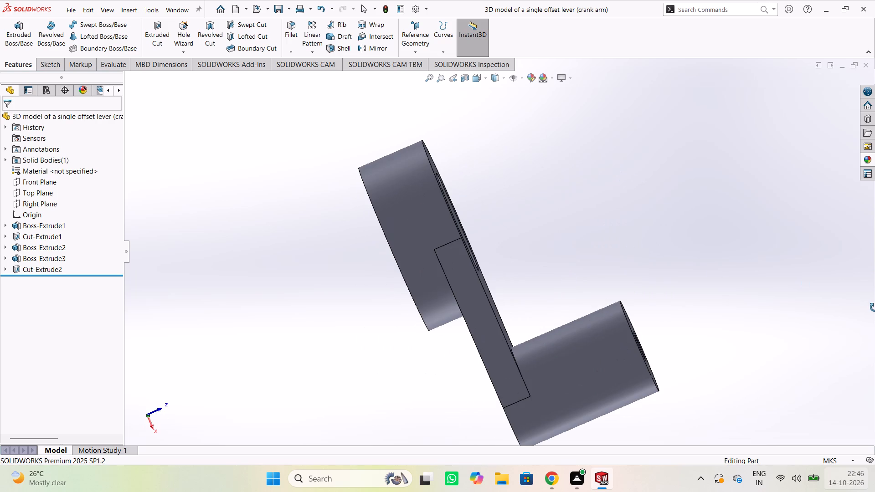
middle_click_drag(874, 307, 85, 212)
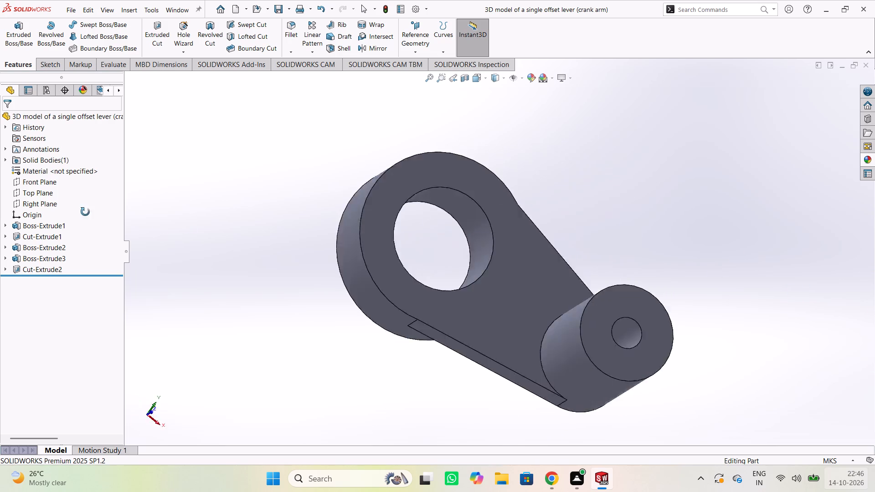
middle_click_drag(85, 212, 0, 153)
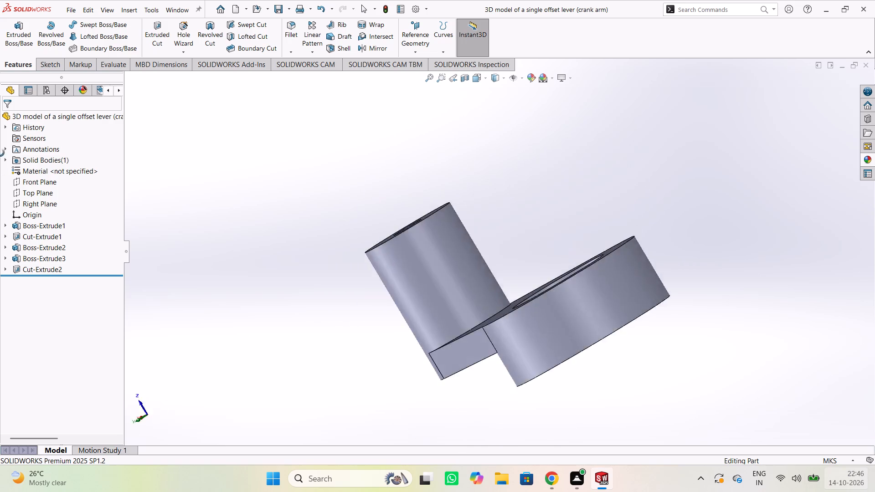
middle_click_drag(0, 153, 454, 368)
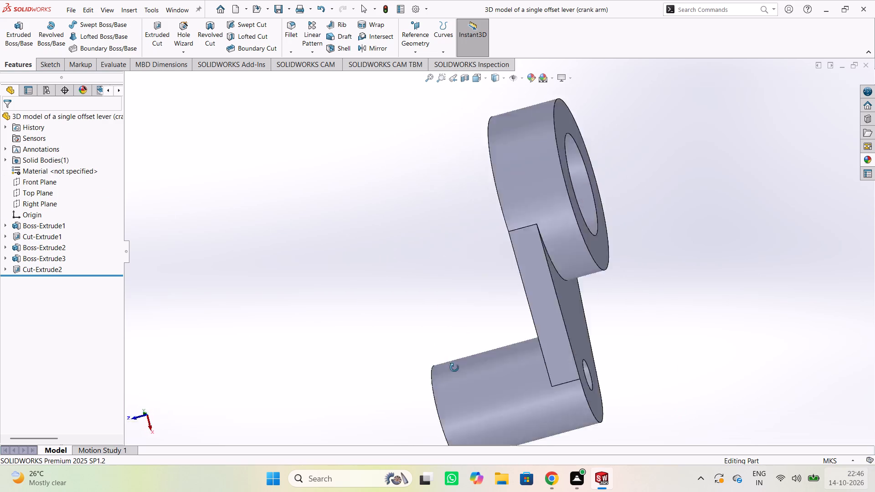
middle_click_drag(454, 368, 0, 163)
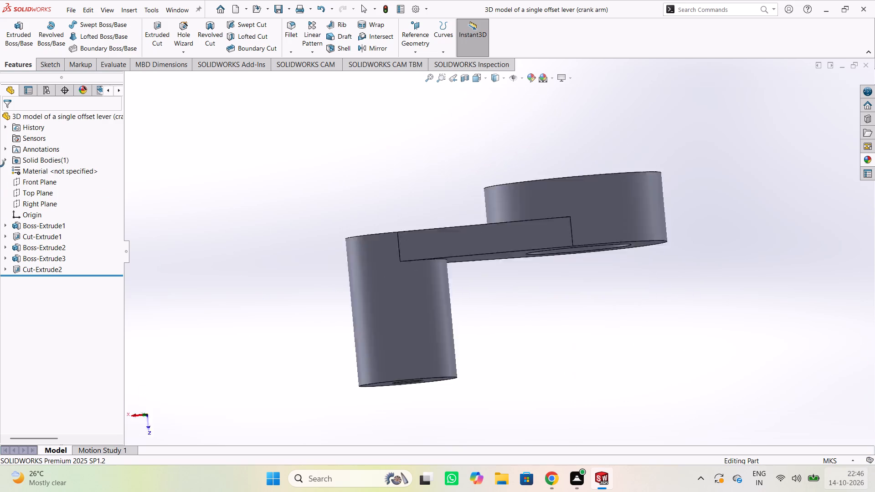
middle_click_drag(0, 163, 874, 463)
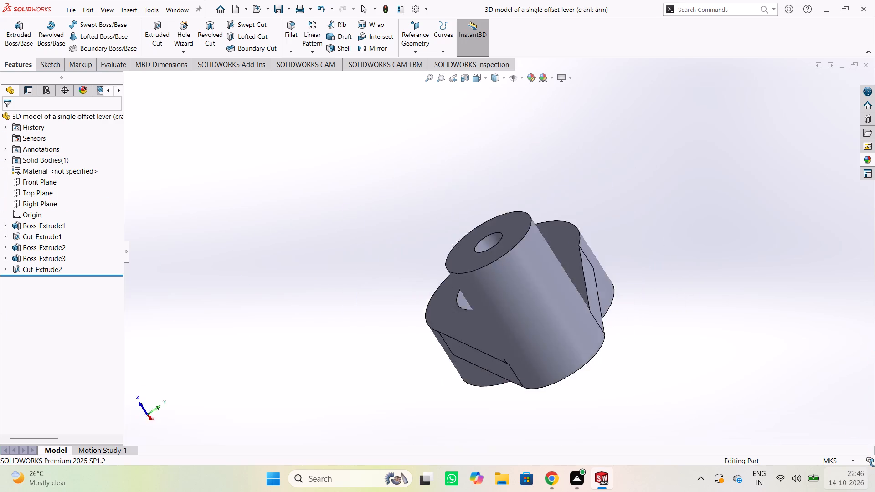
middle_click_drag(874, 463, 874, 491)
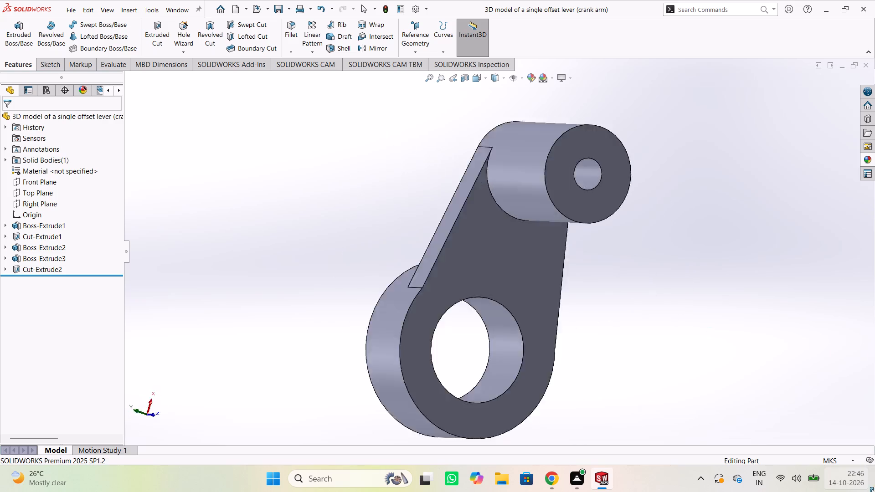
Review the crank arm from both faces, the ring rim and the boss end, checking both bores and where the arm meets the ring.
middle_click_drag(874, 491, 231, 354)
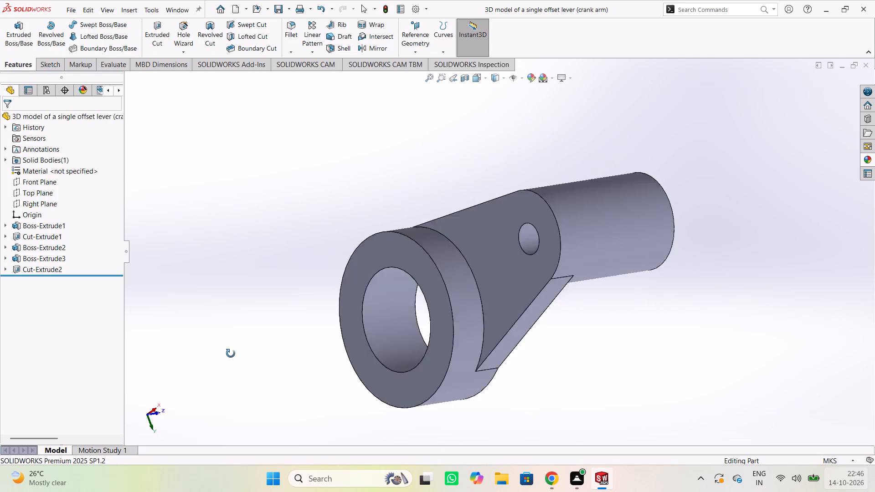
middle_click_drag(231, 354, 0, 0)
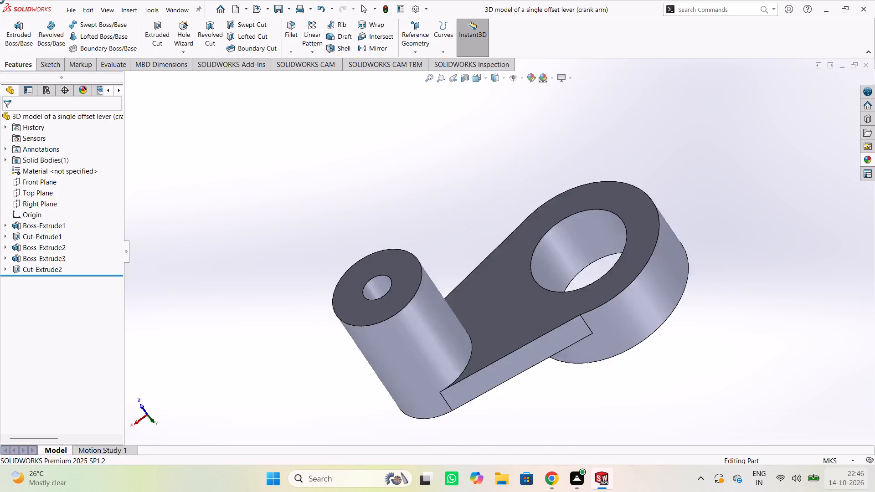
middle_click_drag(0, 0, 616, 190)
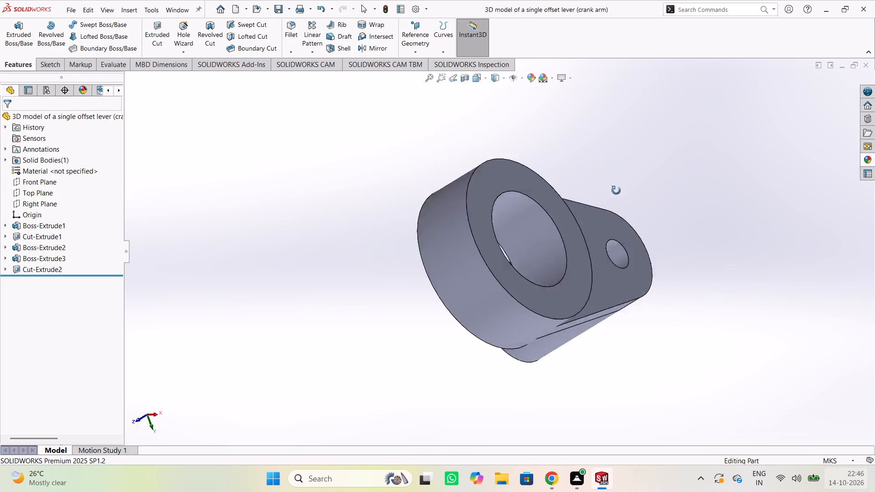
middle_click_drag(616, 190, 0, 305)
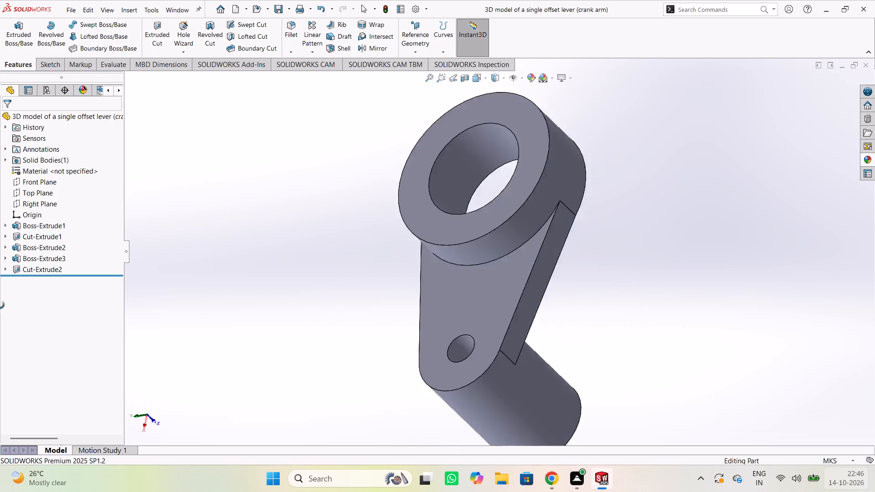
middle_click_drag(0, 305, 0, 232)
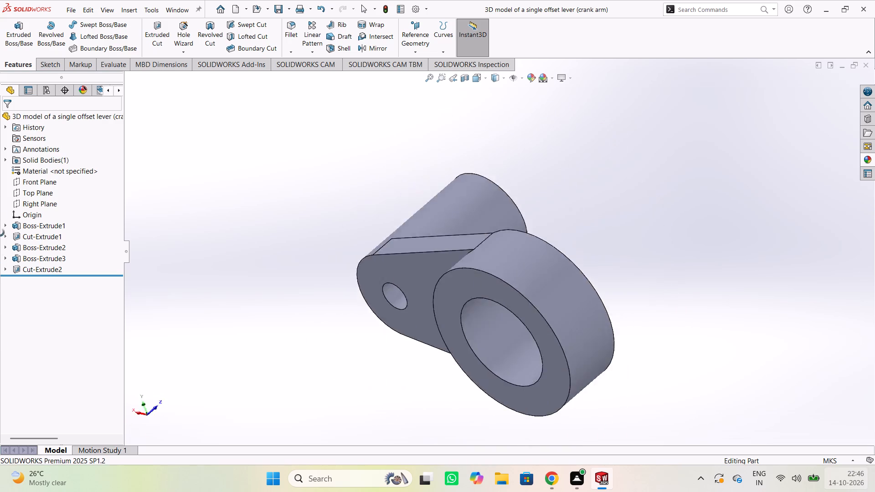
middle_click_drag(0, 232, 741, 421)
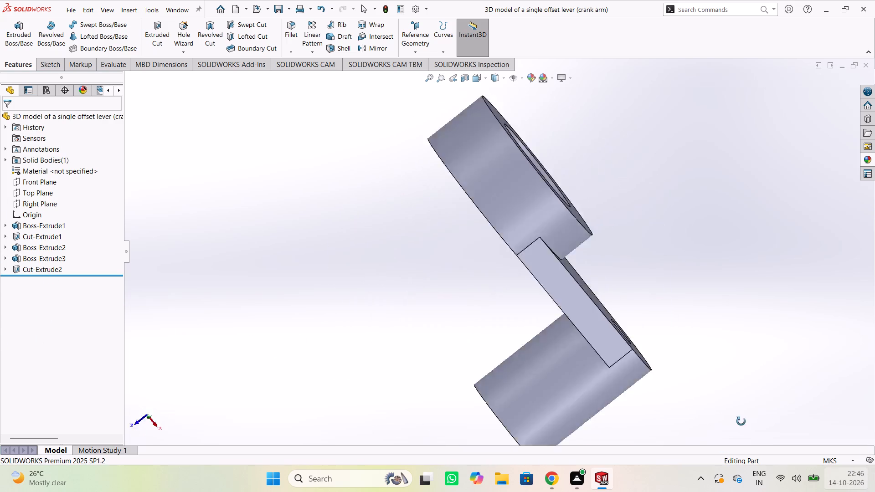
middle_click_drag(741, 421, 152, 346)
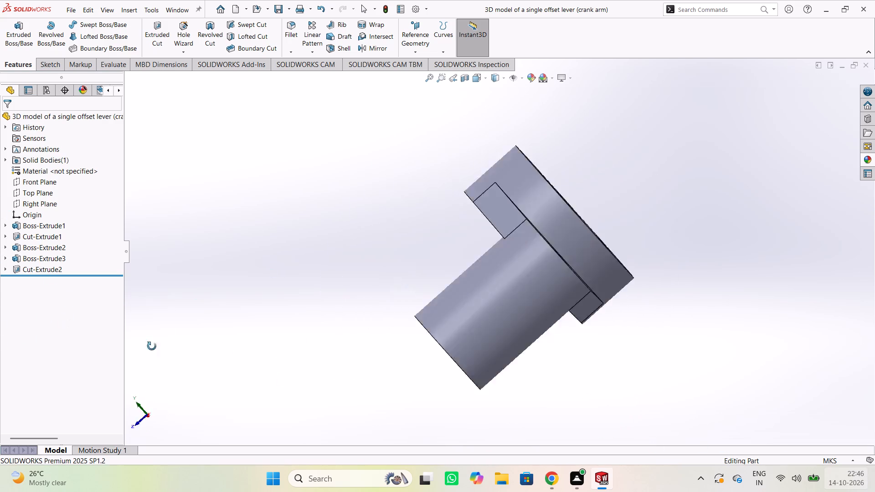
middle_click_drag(152, 346, 109, 332)
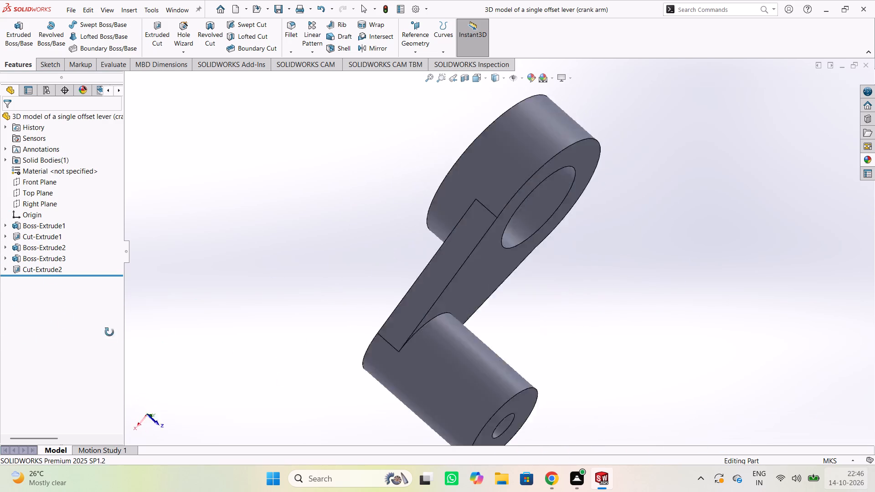
middle_click_drag(109, 332, 874, 430)
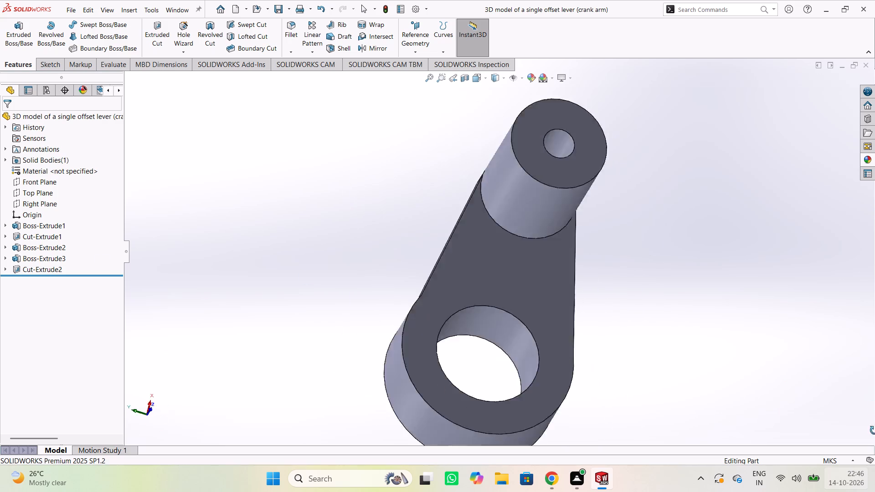
middle_click_drag(874, 430, 418, 314)
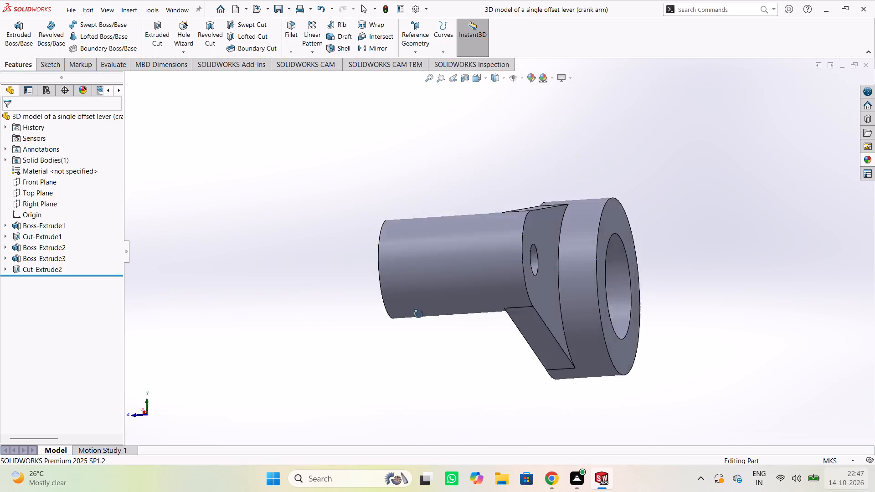
middle_click_drag(418, 314, 238, 75)
middle_click_drag(874, 259, 0, 2)
middle_click_drag(851, 154, 0, 36)
middle_click_drag(874, 334, 0, 0)
middle_click_drag(0, 0, 874, 371)
middle_click_drag(874, 481, 744, 215)
Review the whole crank arm at a smaller scale from its raised ring face, boss face and side edge, checking its overall shape.
scroll(794, 214, "up", 1)
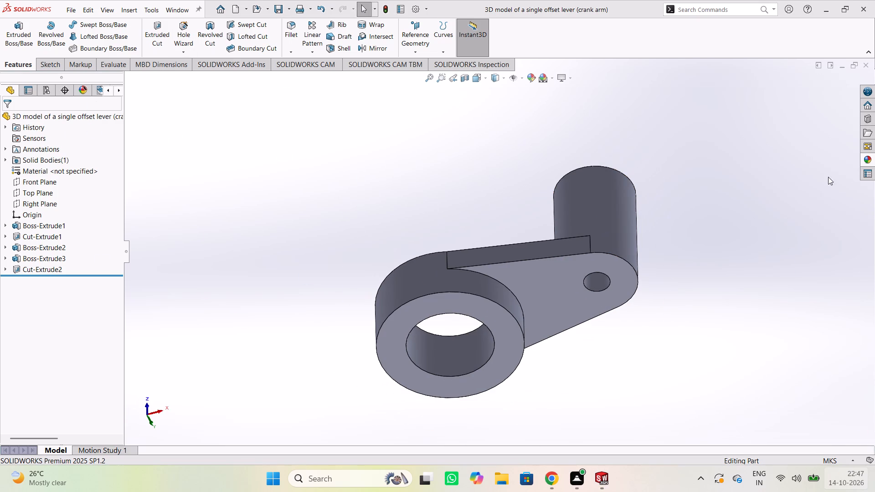
scroll(175, 258, "down", 1)
scroll(367, 246, "down", 2)
scroll(377, 250, "up", 4)
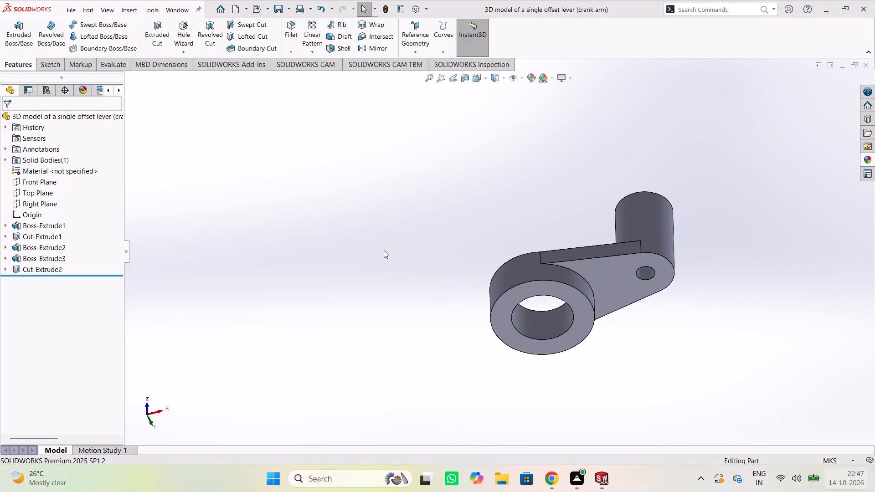
scroll(384, 250, "up", 2)
scroll(452, 308, "up", 2)
middle_click_drag(531, 351, 582, 332)
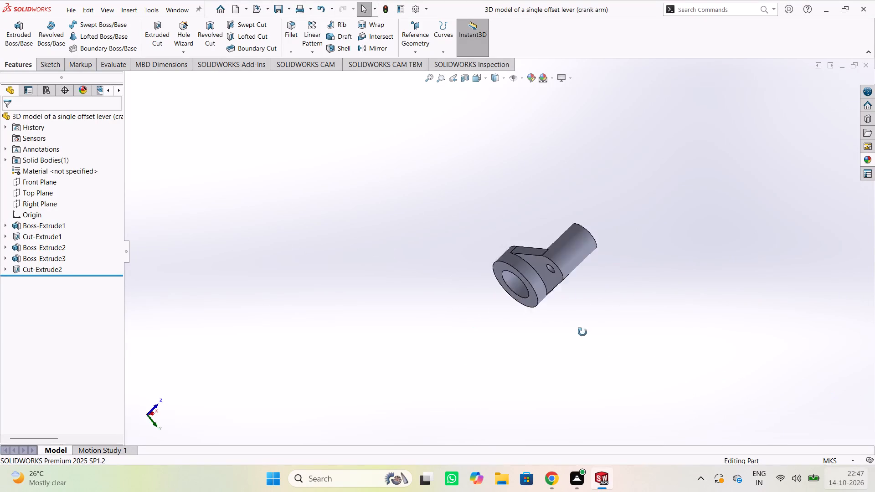
middle_click_drag(582, 332, 364, 220)
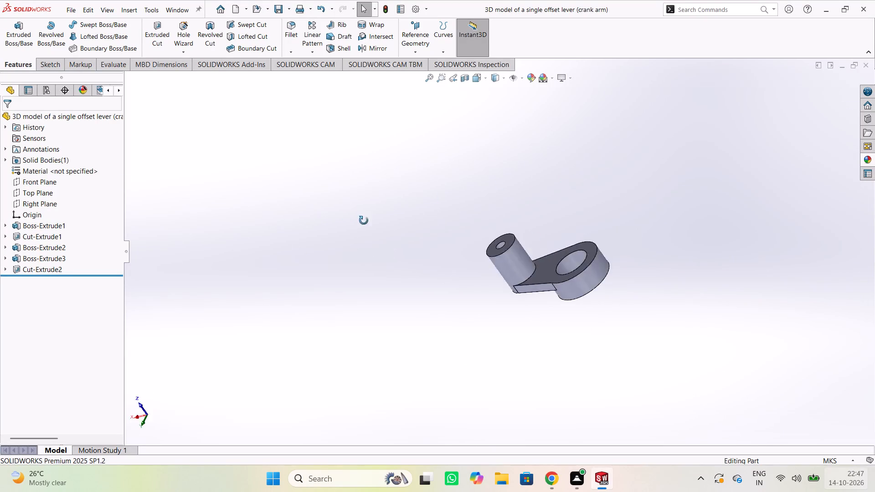
middle_click_drag(364, 220, 501, 491)
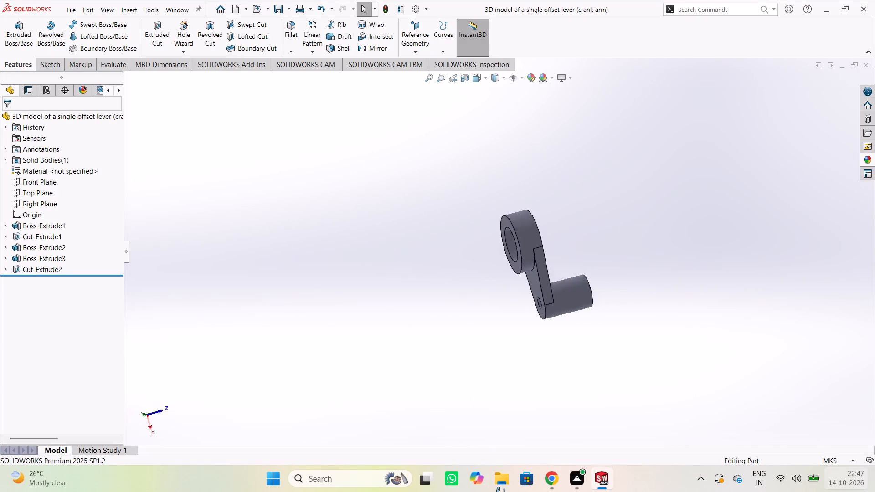
Examine the crank arm from the ring face, boss end and side edge, checking how the arm joins the ring and boss.
middle_click_drag(501, 491, 642, 224)
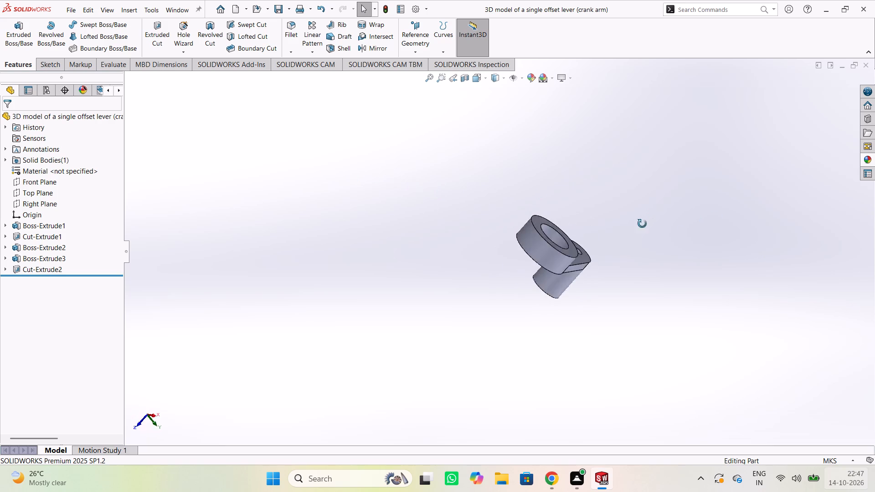
middle_click_drag(642, 224, 244, 211)
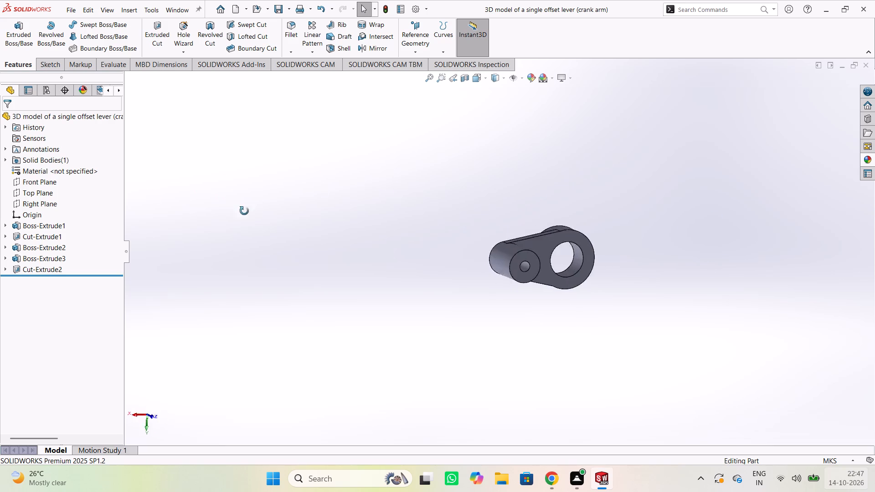
middle_click_drag(244, 211, 347, 260)
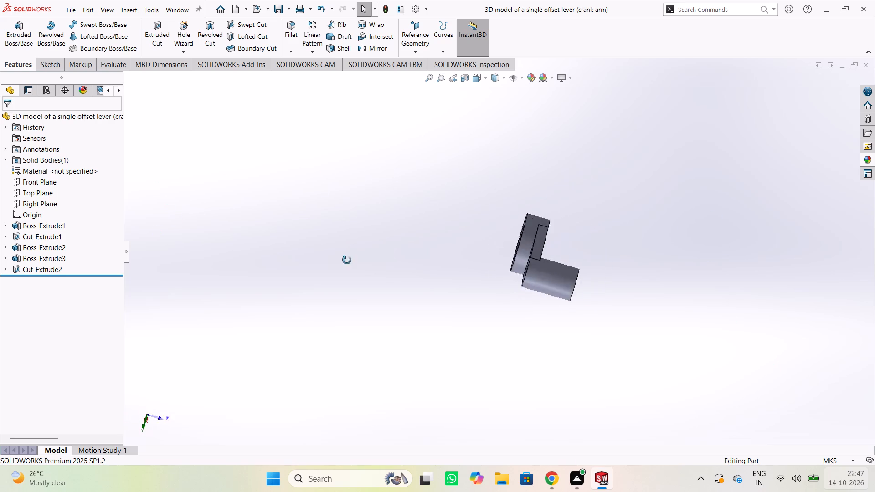
middle_click_drag(347, 260, 587, 297)
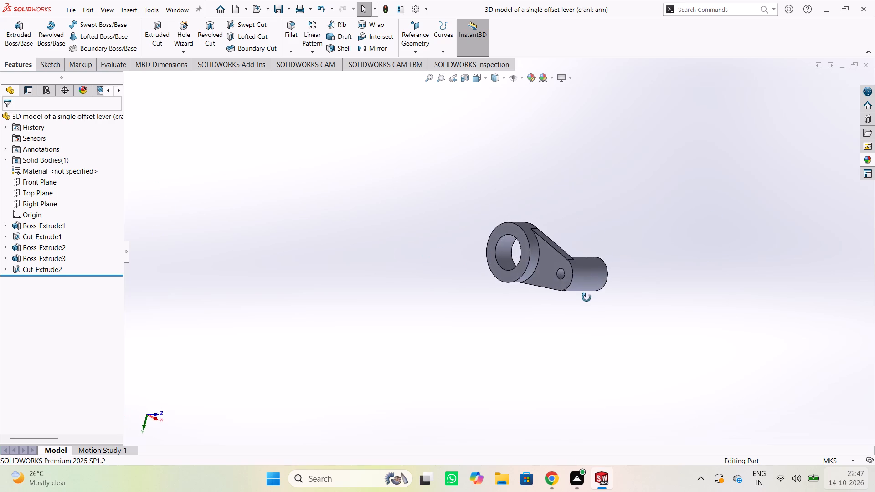
middle_click_drag(587, 297, 399, 231)
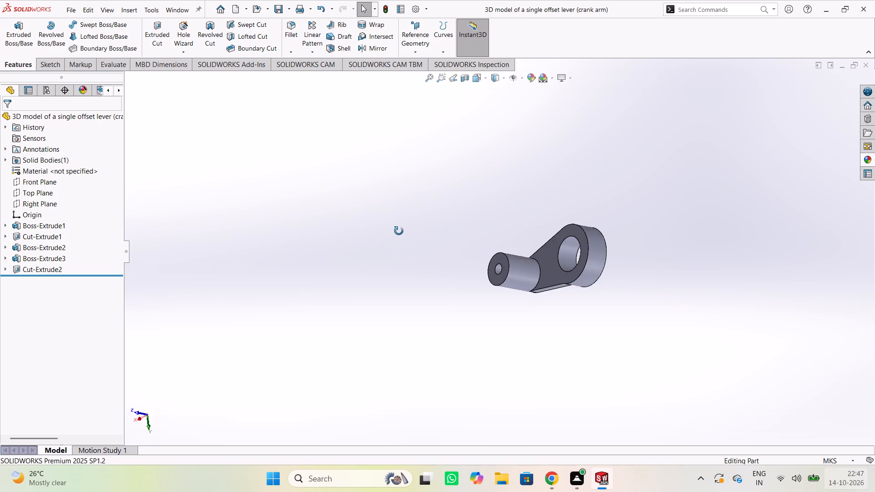
middle_click_drag(399, 231, 874, 405)
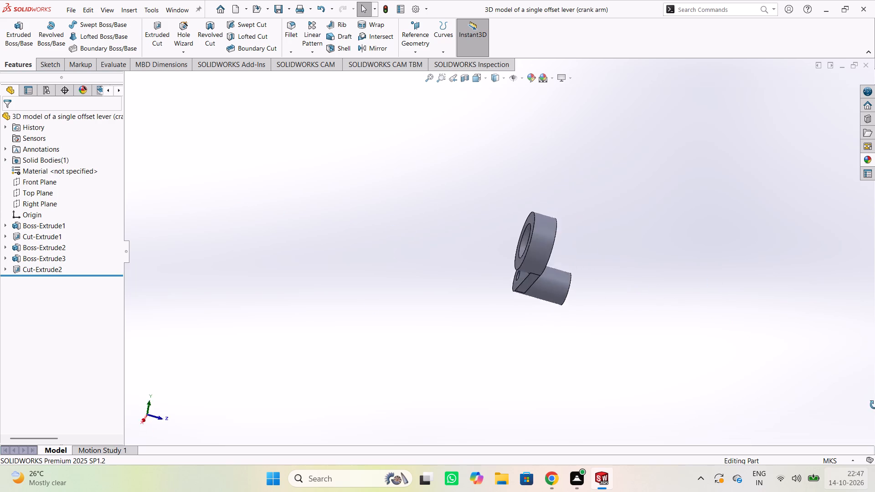
middle_click_drag(874, 405, 739, 329)
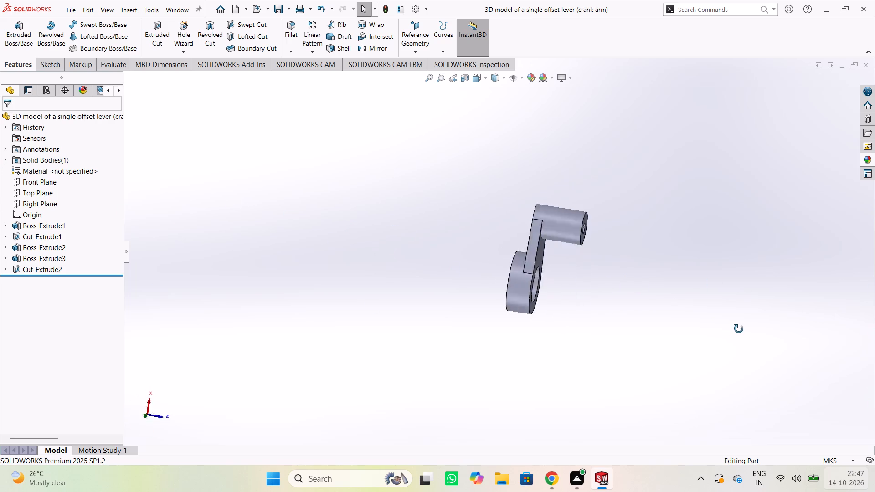
middle_click_drag(739, 329, 874, 371)
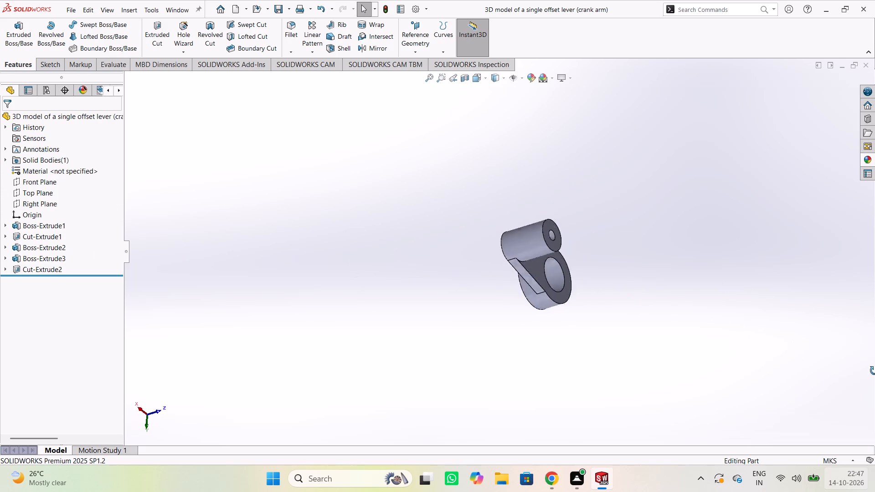
middle_click_drag(874, 371, 874, 412)
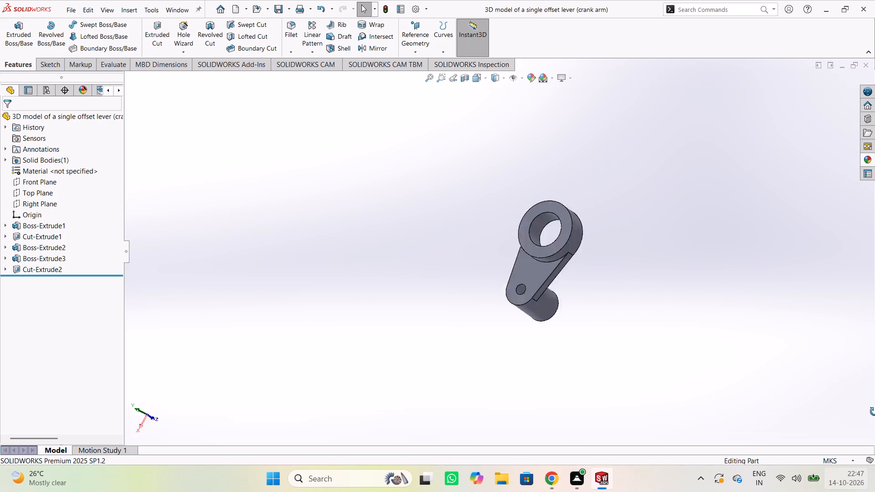
middle_click_drag(874, 412, 874, 477)
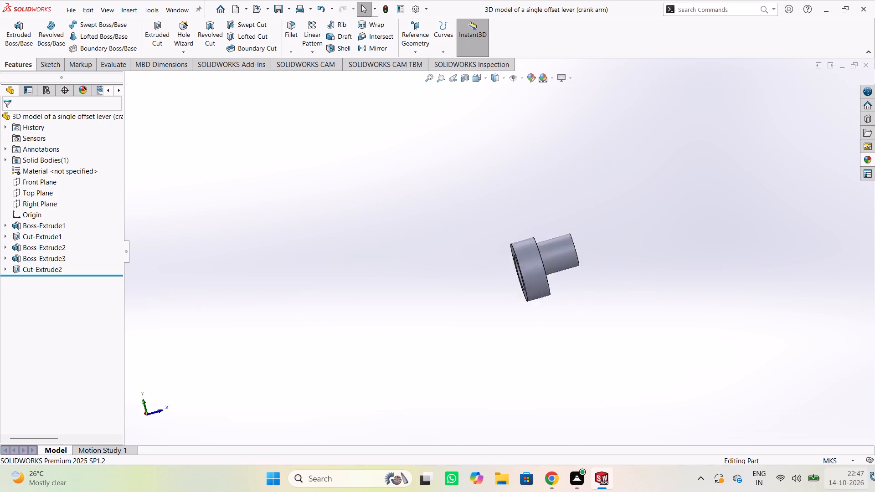
middle_click_drag(874, 477, 36, 274)
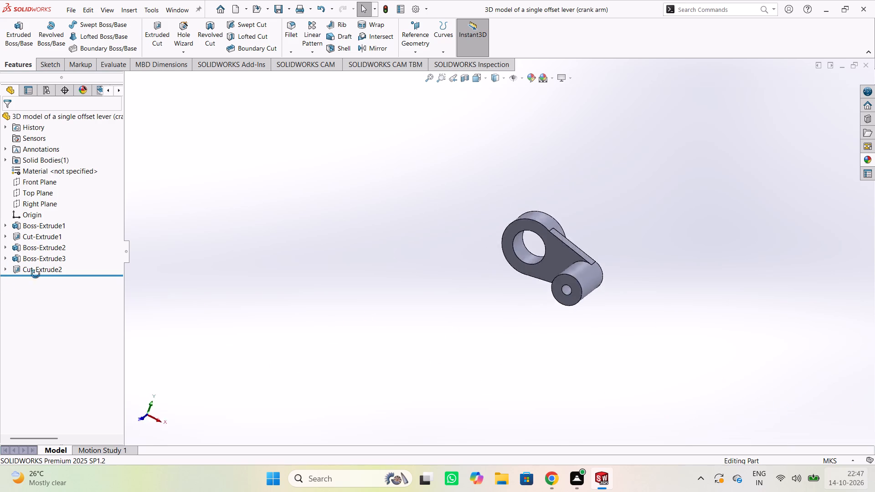
middle_click_drag(36, 274, 580, 240)
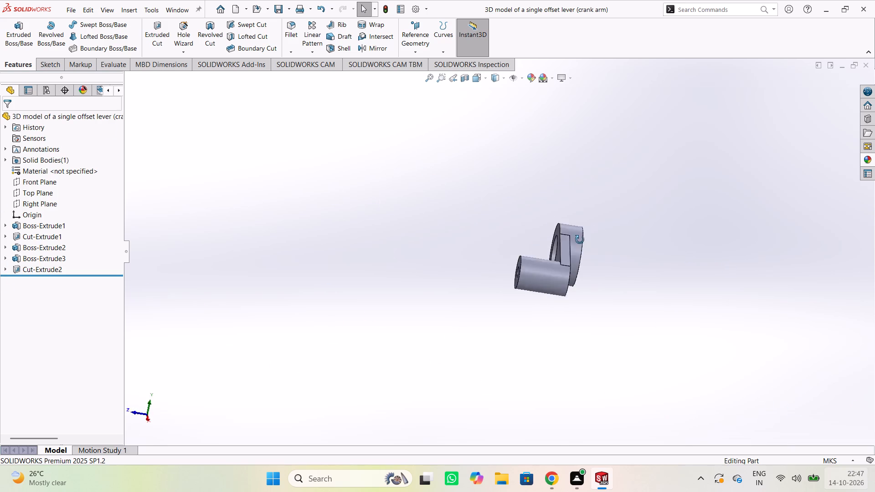
middle_click_drag(580, 240, 19, 203)
Inspect the crank arm's boss side and raised ring side, checking the ring opening, the boss bore and the arm's taper.
middle_click_drag(21, 203, 362, 274)
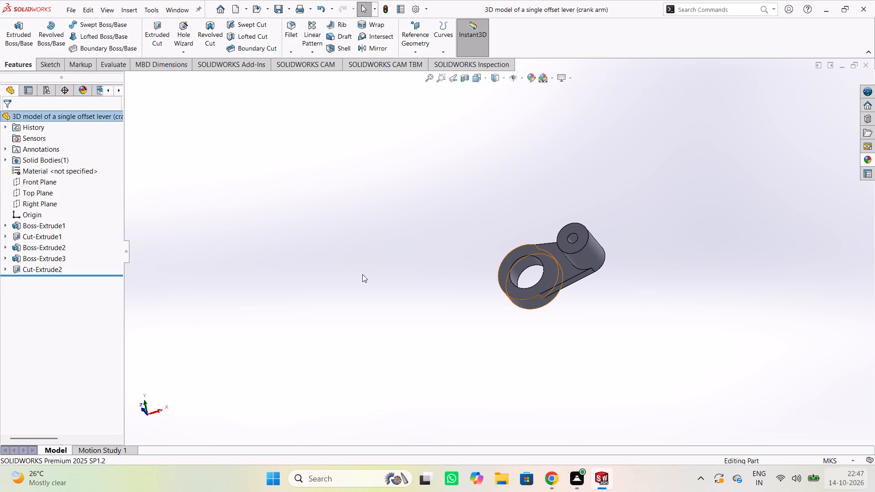
middle_click_drag(362, 274, 456, 301)
middle_click_drag(534, 263, 664, 273)
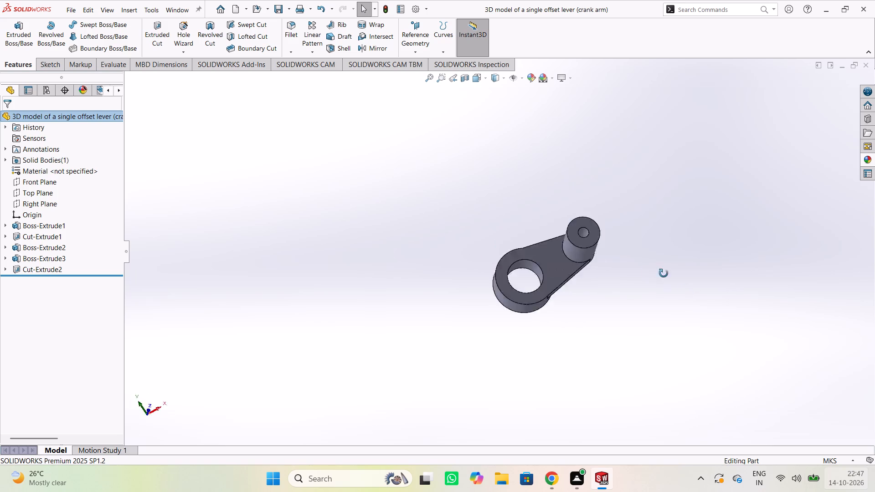
middle_click_drag(664, 273, 425, 214)
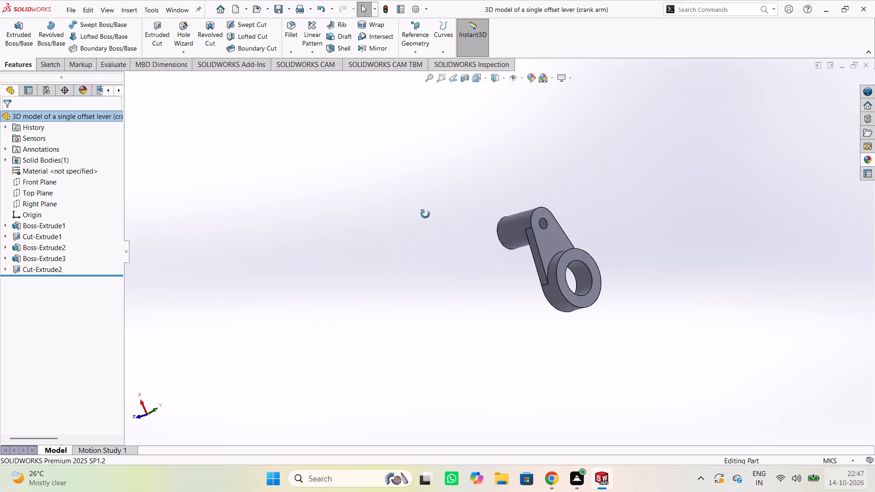
middle_click_drag(425, 214, 232, 192)
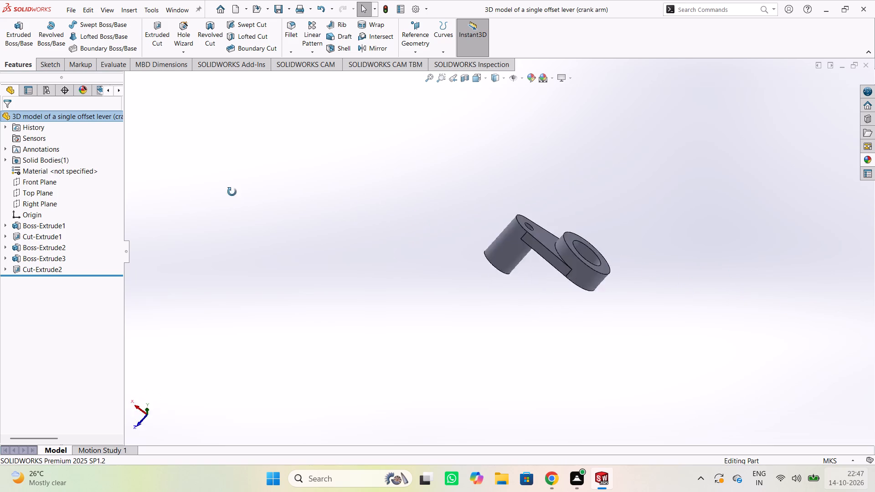
middle_click_drag(232, 192, 874, 343)
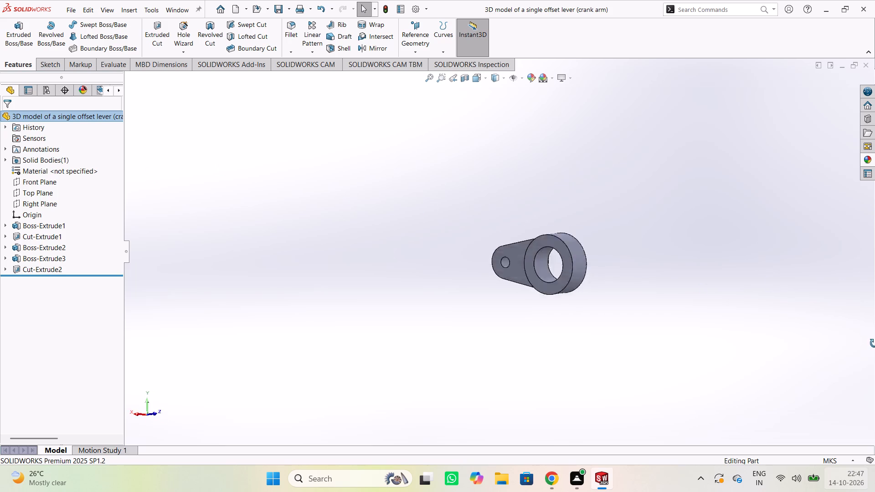
middle_click_drag(874, 343, 240, 208)
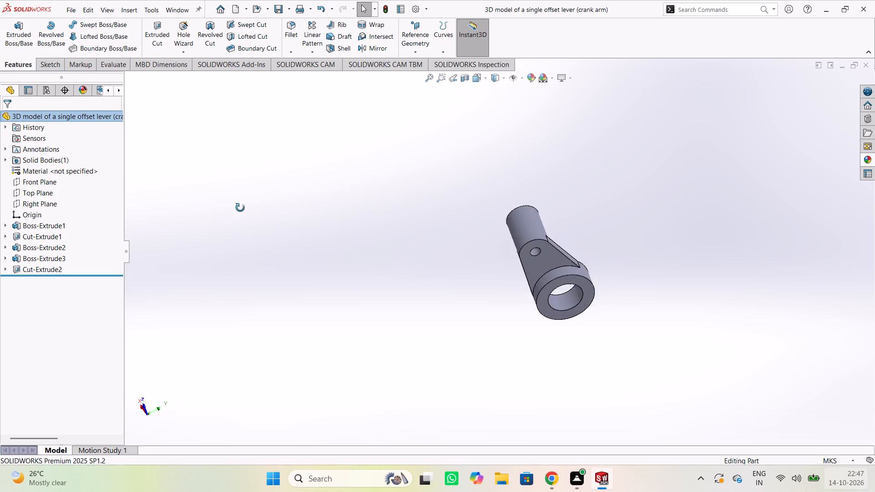
middle_click_drag(240, 208, 289, 73)
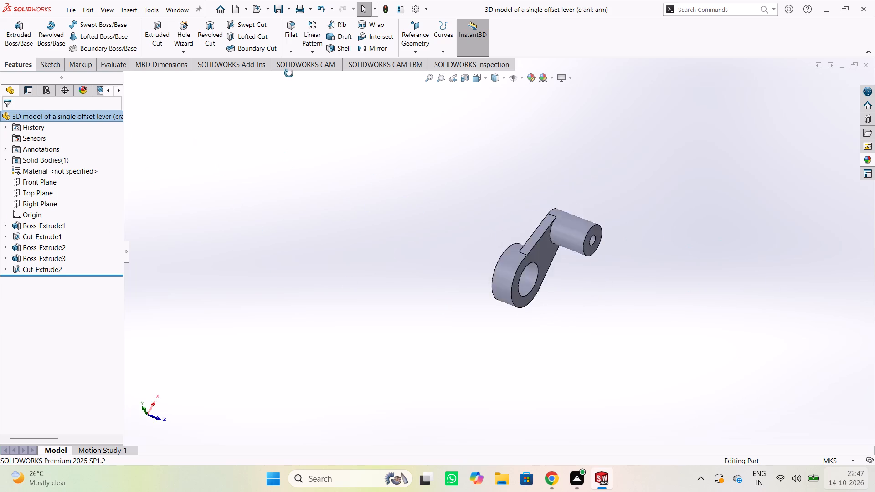
middle_click_drag(289, 73, 0, 0)
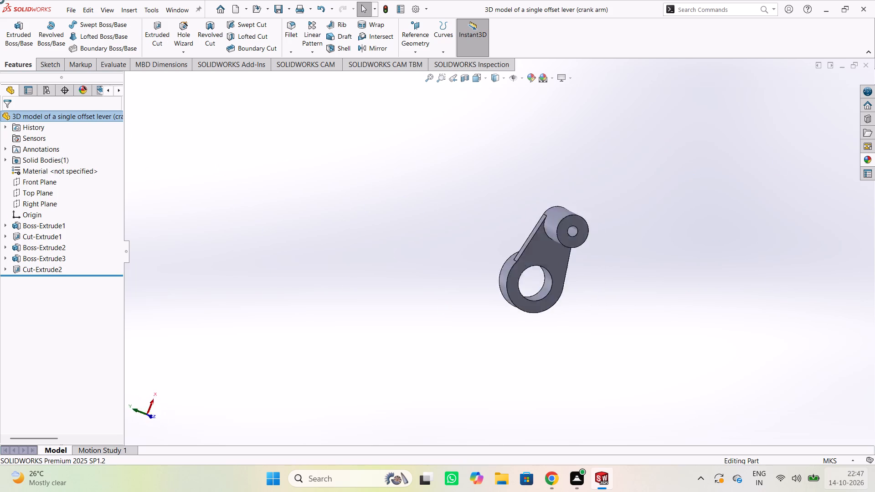
middle_click_drag(0, 0, 27, 43)
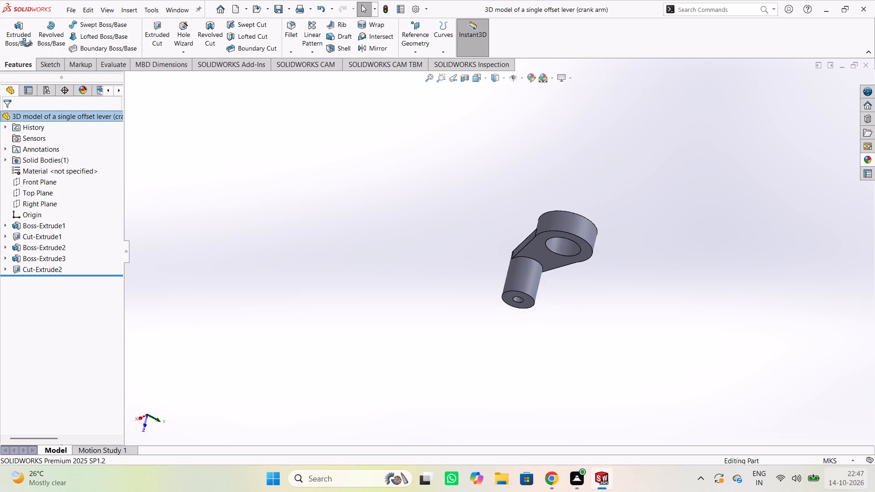
middle_click_drag(27, 43, 715, 231)
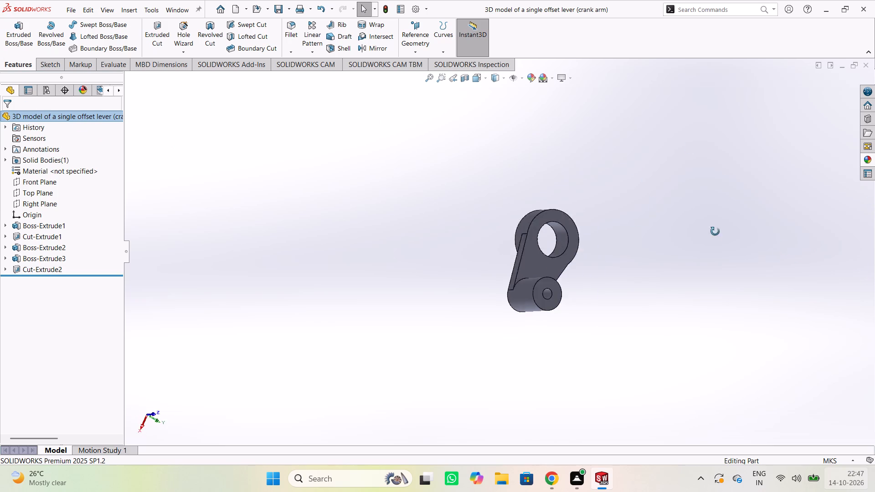
middle_click_drag(715, 231, 192, 206)
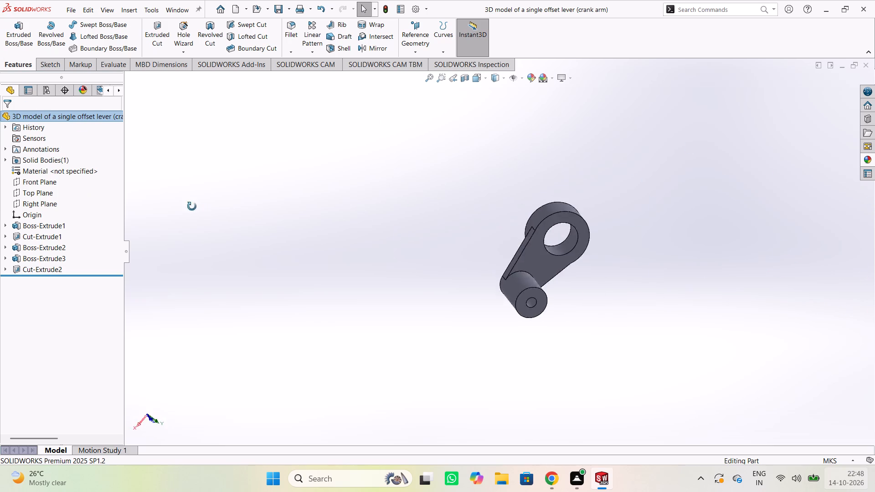
Review the crank arm edge-on, from the ring face and from the boss end, checking the boss's offset and the through bores.
middle_click_drag(192, 206, 699, 270)
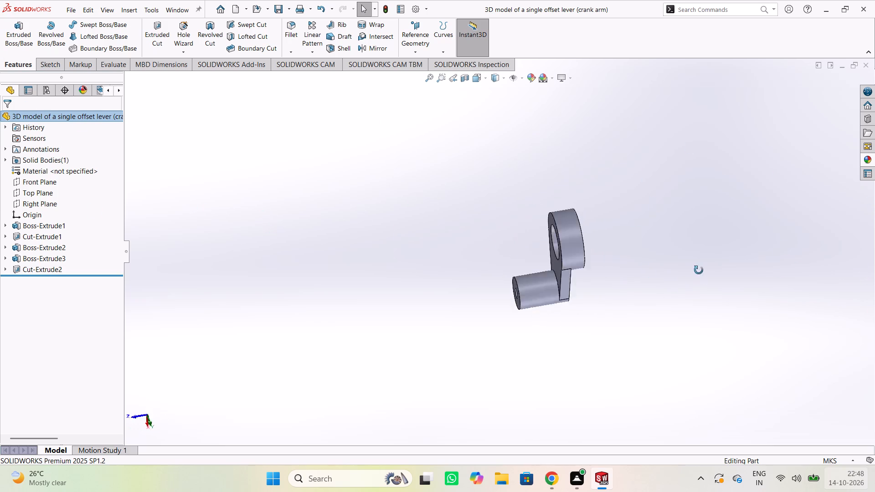
middle_click_drag(699, 270, 873, 393)
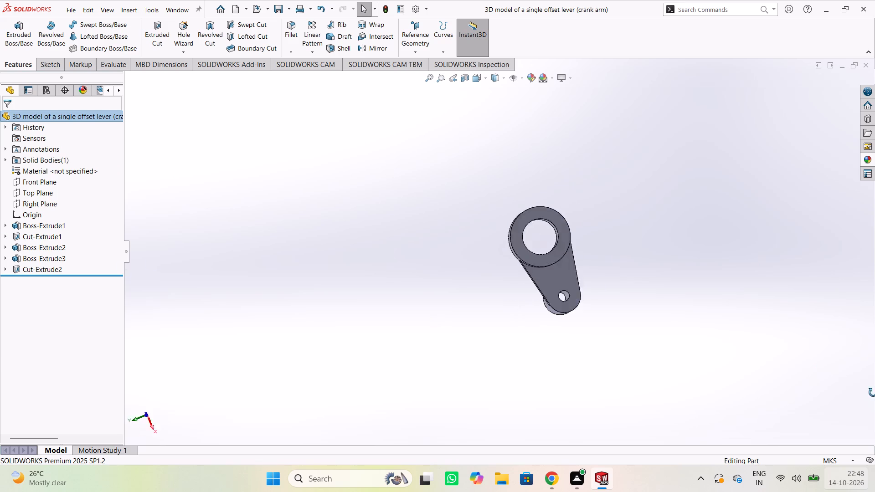
middle_click_drag(873, 393, 680, 454)
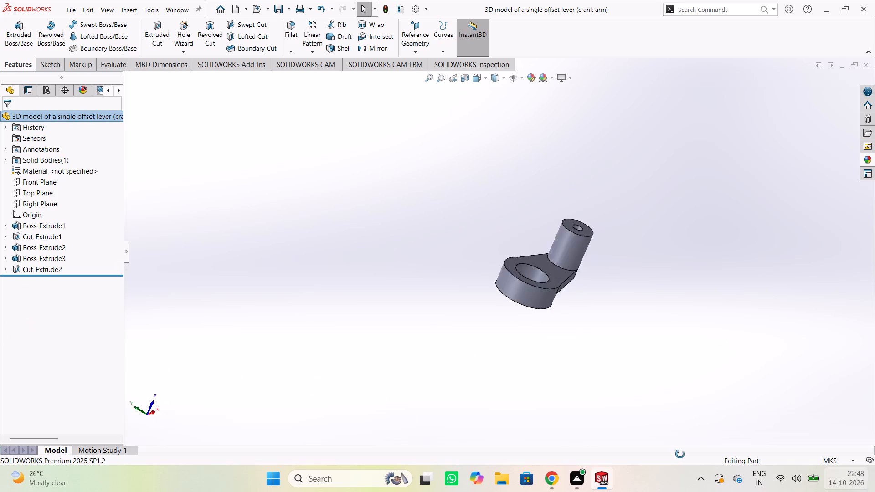
middle_click_drag(680, 454, 762, 438)
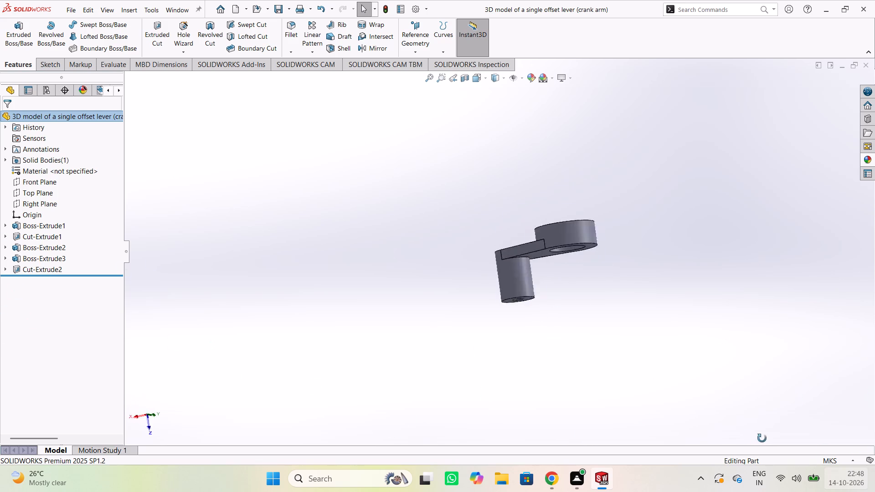
middle_click_drag(762, 438, 874, 410)
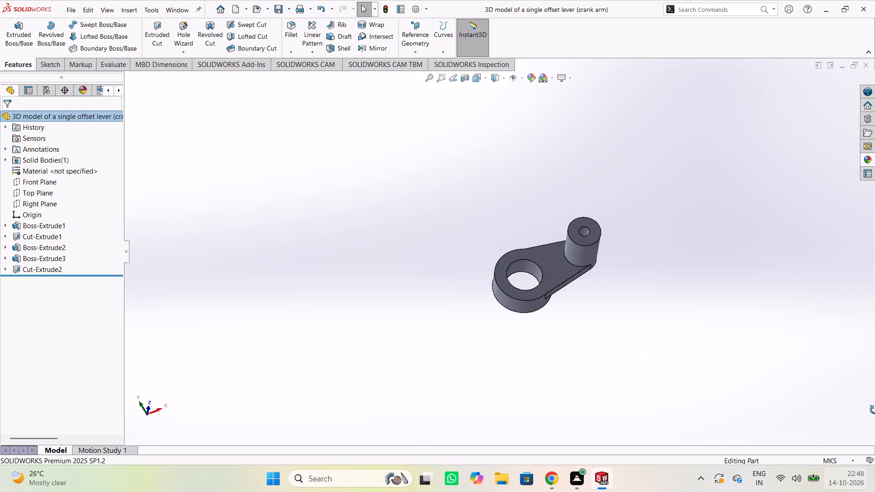
middle_click_drag(874, 410, 0, 287)
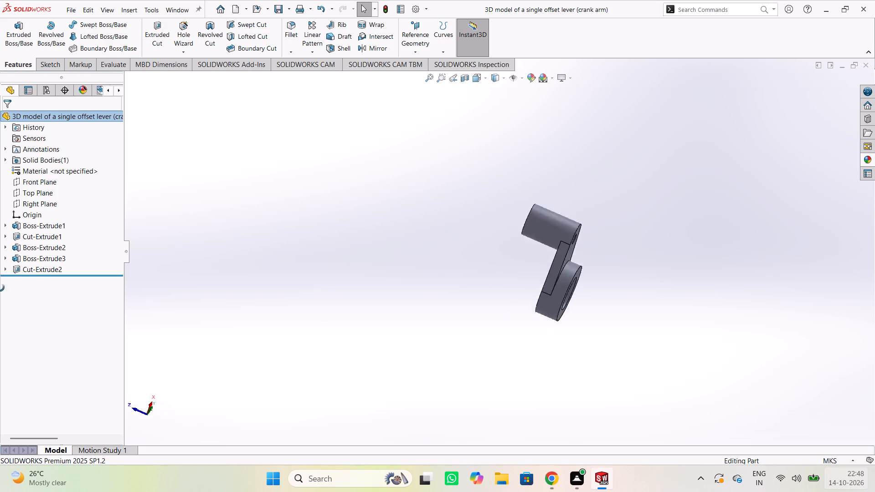
middle_click_drag(0, 287, 674, 424)
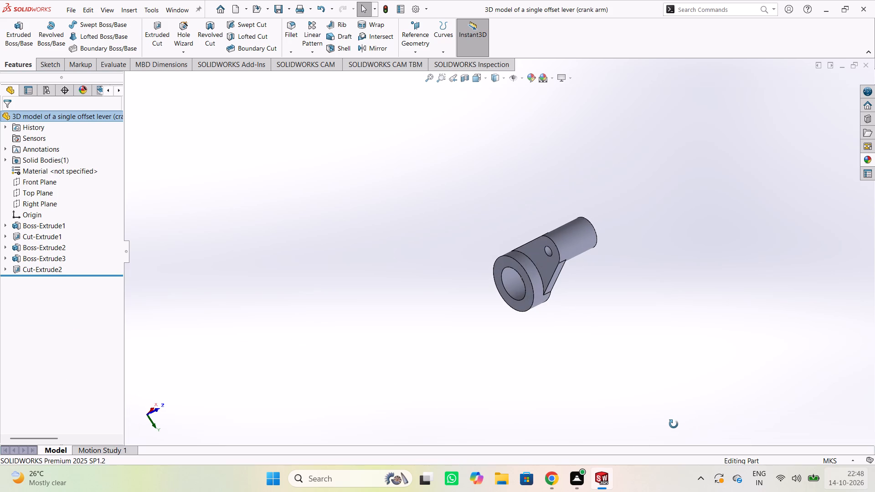
middle_click_drag(674, 424, 707, 441)
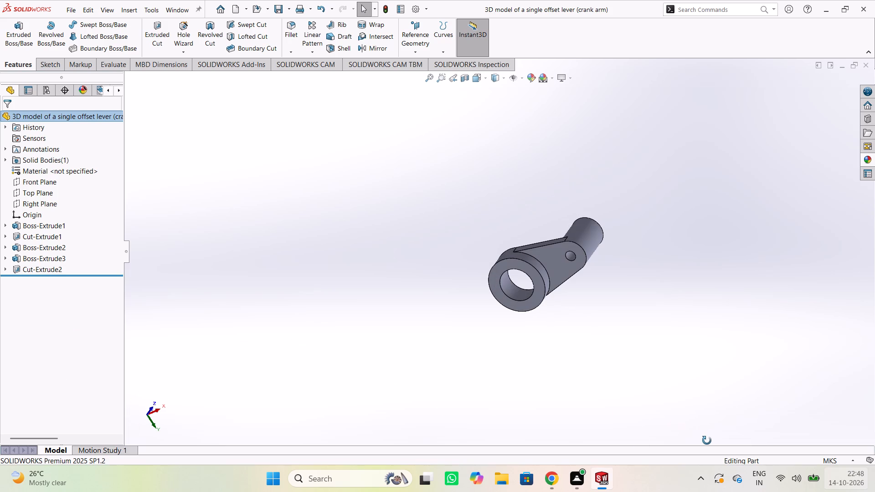
middle_click_drag(707, 441, 78, 217)
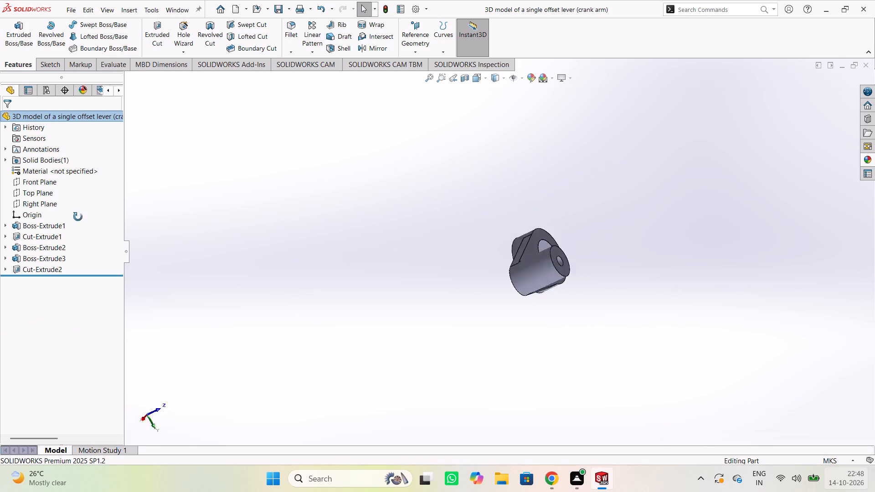
middle_click_drag(78, 217, 676, 378)
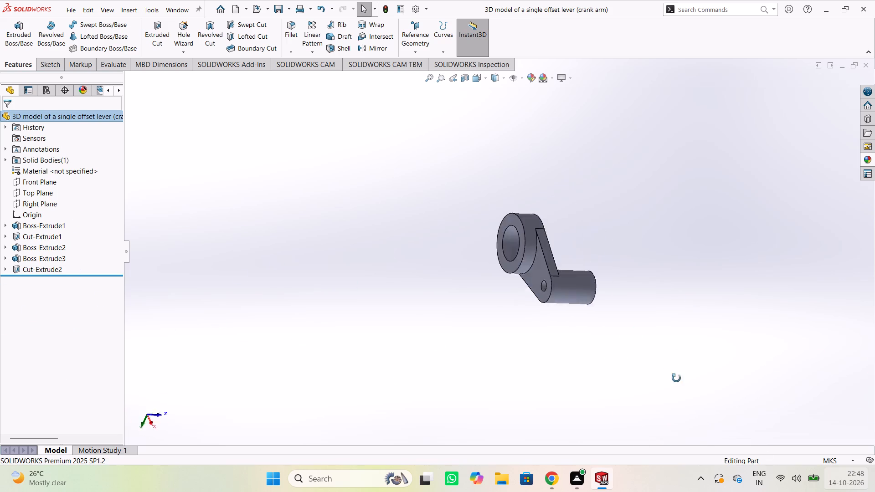
middle_click_drag(676, 378, 200, 353)
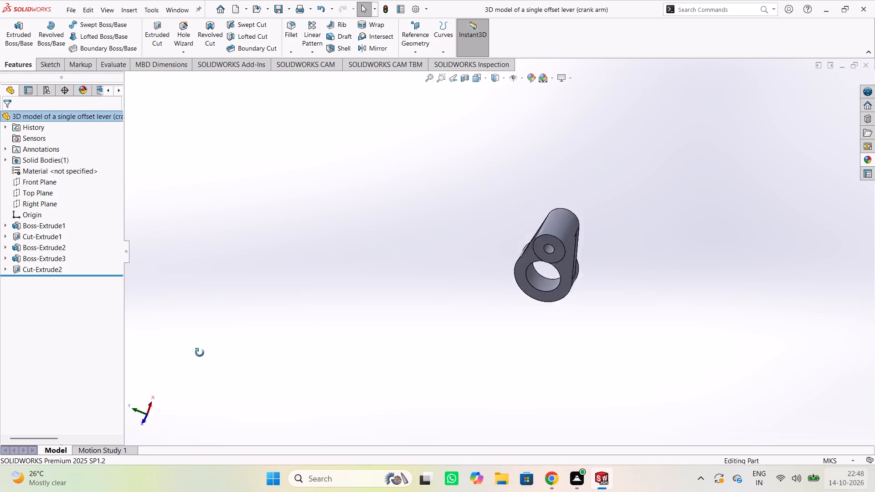
Examine the crank arm from the boss end, raised ring face and side edges, checking the ring, tapered arm and boss proportions.
middle_click_drag(200, 353, 516, 261)
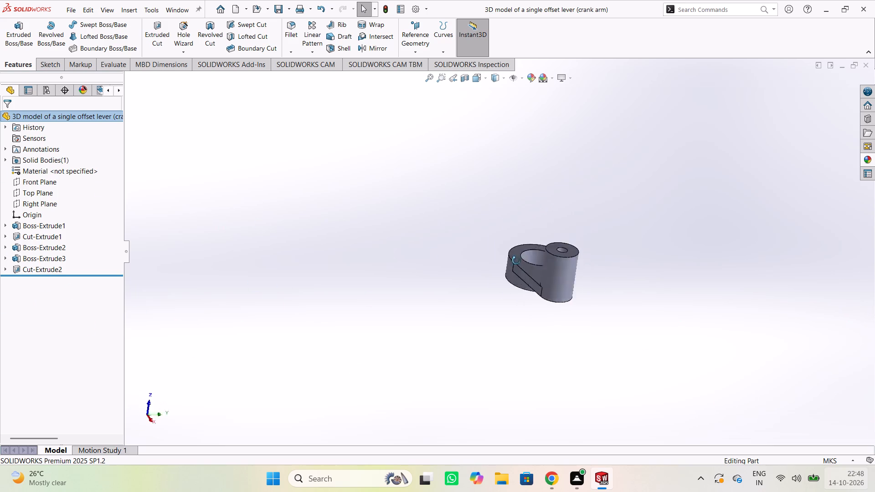
middle_click_drag(516, 261, 630, 141)
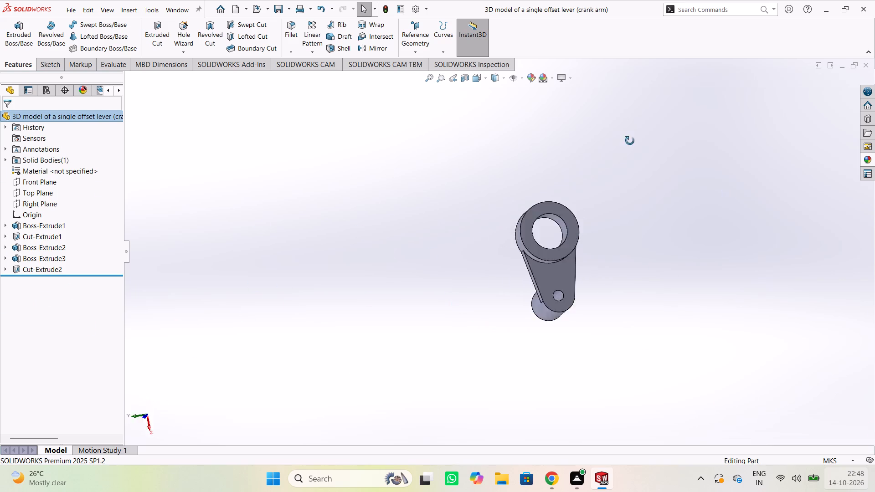
middle_click_drag(630, 141, 412, 206)
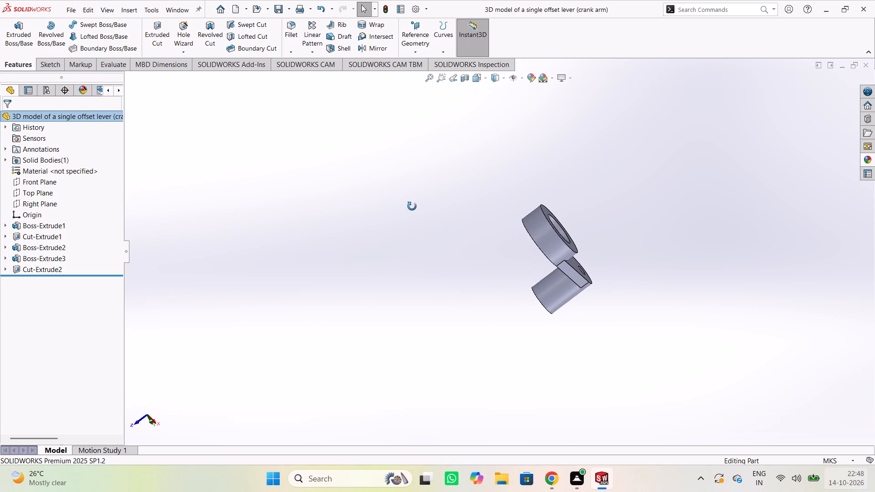
middle_click_drag(412, 206, 582, 250)
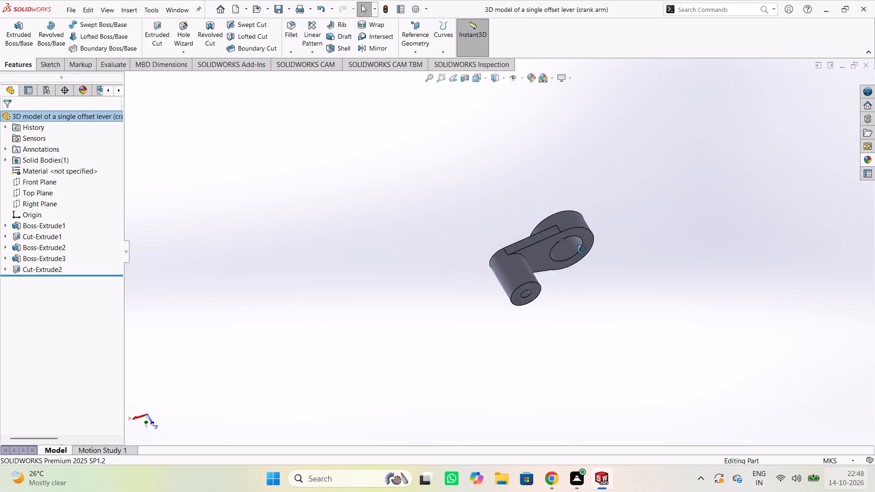
middle_click_drag(582, 250, 446, 338)
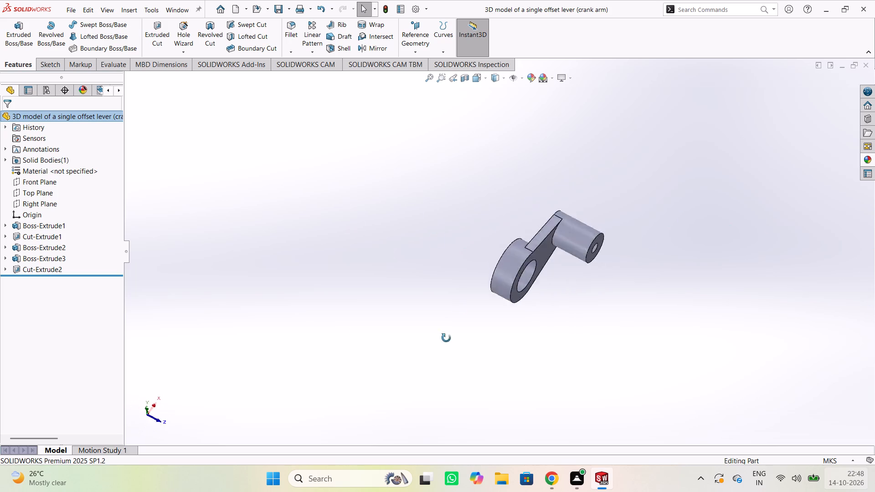
middle_click_drag(446, 338, 0, 171)
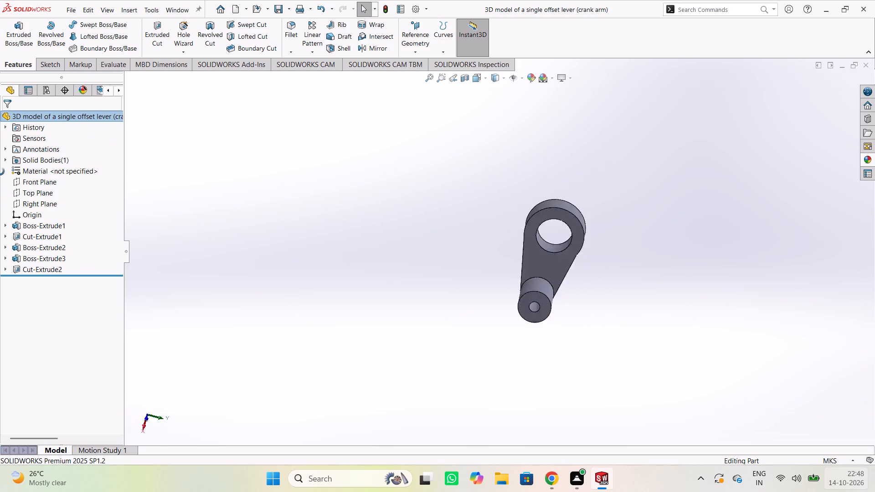
middle_click_drag(0, 171, 874, 261)
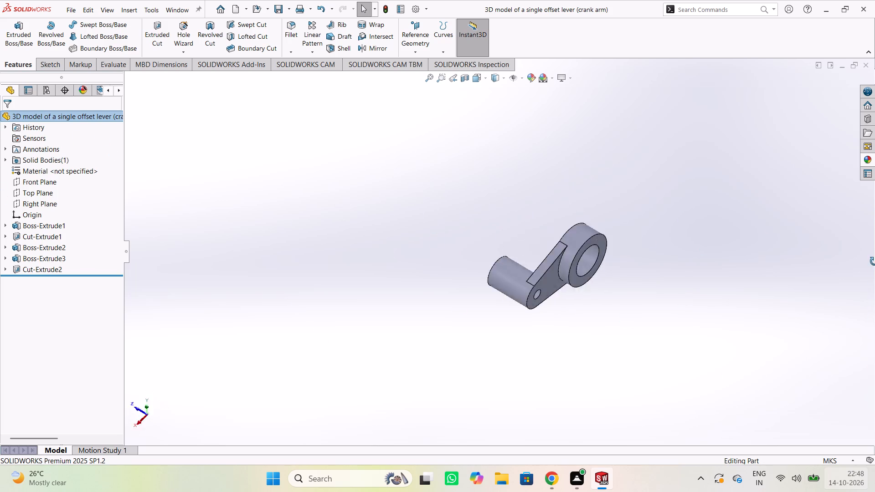
middle_click_drag(874, 261, 645, 208)
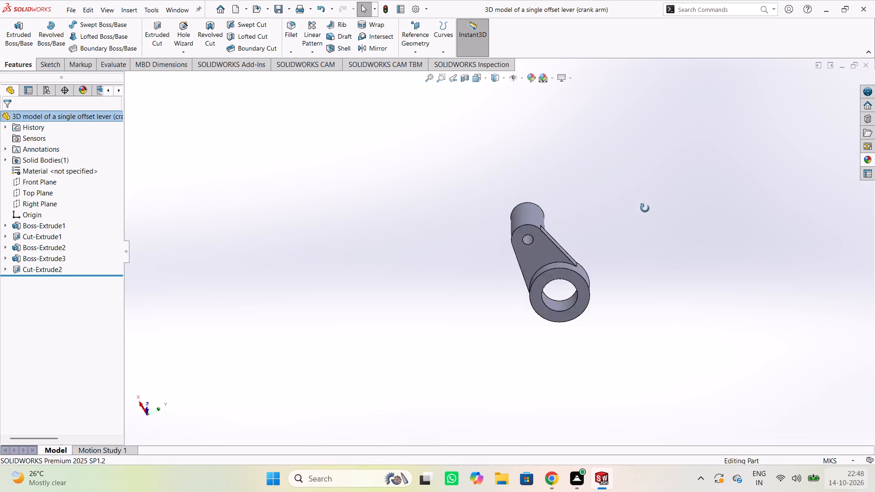
middle_click_drag(645, 208, 562, 104)
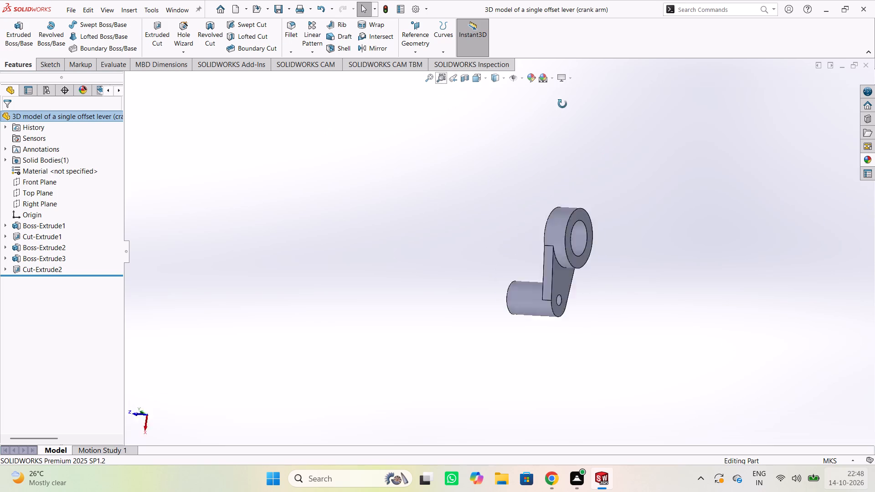
middle_click_drag(562, 104, 0, 61)
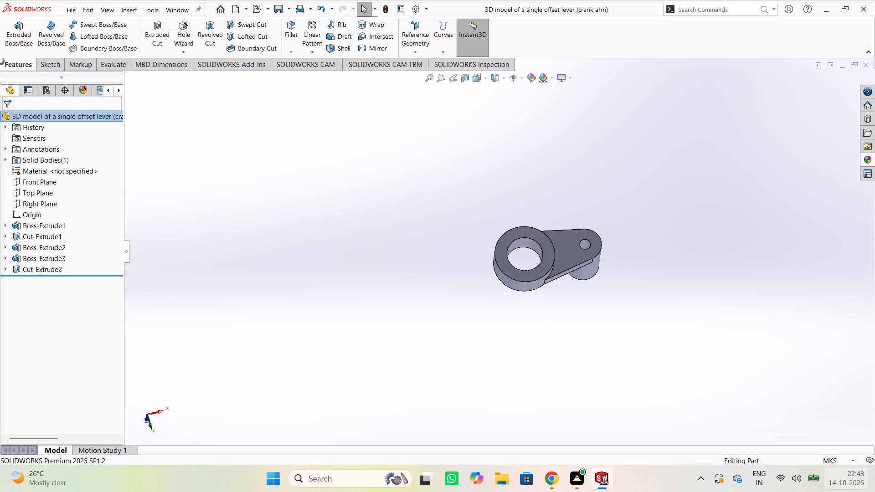
middle_click_drag(0, 61, 423, 56)
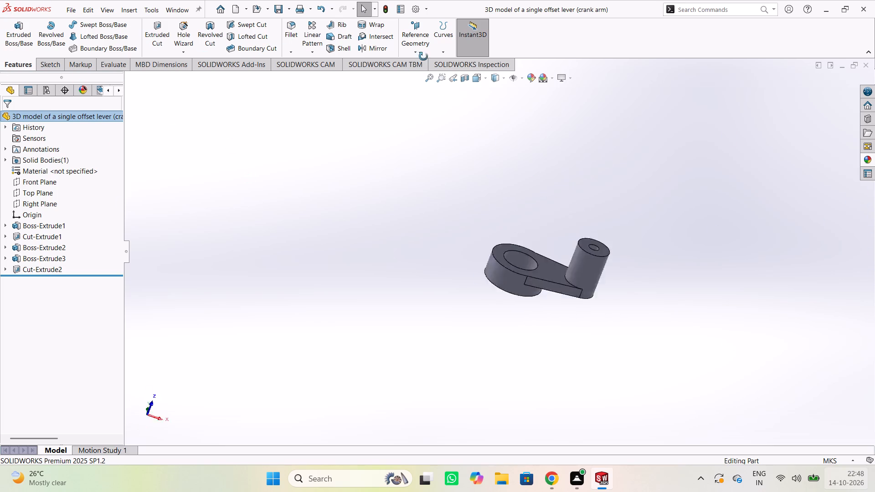
Inspect the crank arm's ring face, edge profile and boss end, checking the boss's offset from the ring and both through openings.
middle_click_drag(423, 56, 784, 237)
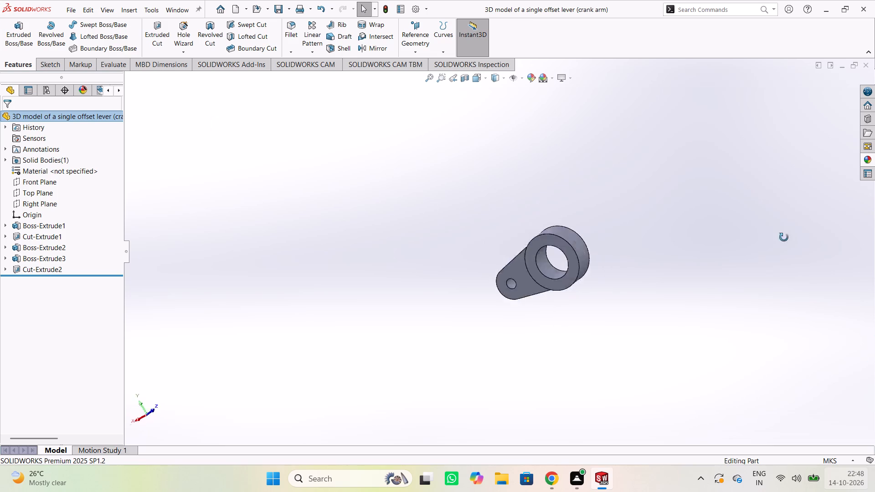
middle_click_drag(784, 237, 0, 41)
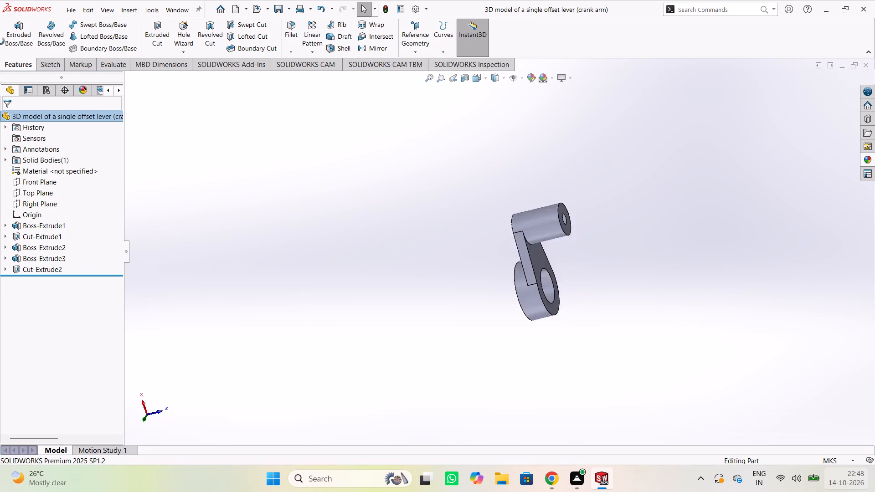
middle_click_drag(0, 41, 98, 155)
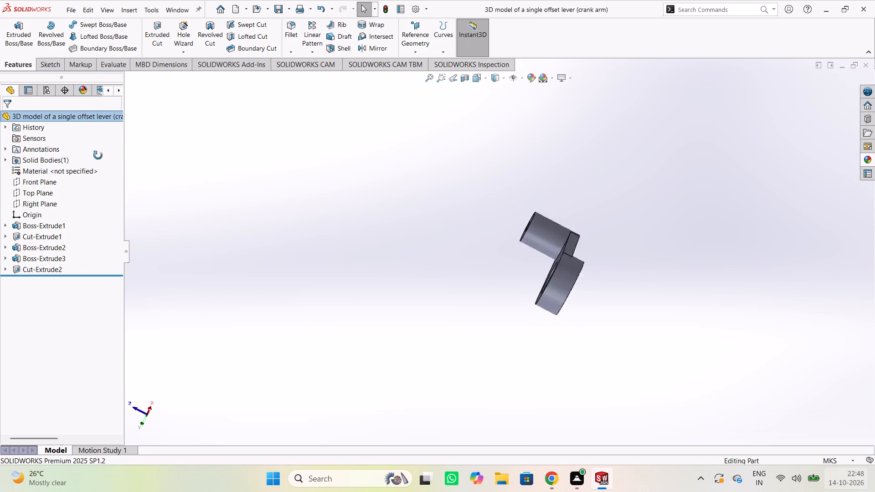
middle_click_drag(98, 155, 365, 153)
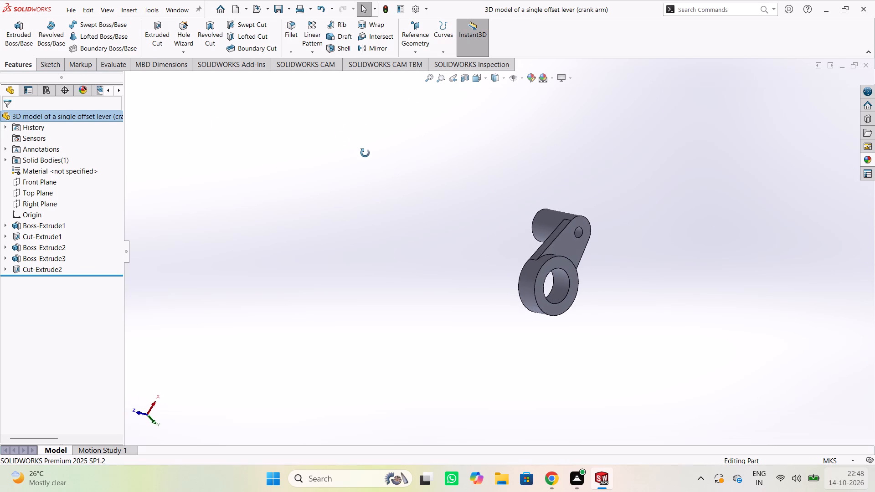
middle_click_drag(365, 153, 558, 343)
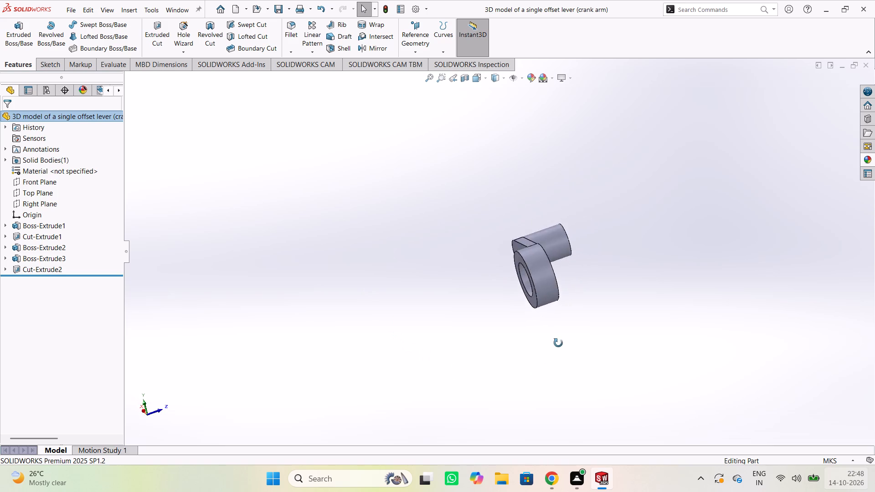
middle_click_drag(558, 343, 536, 199)
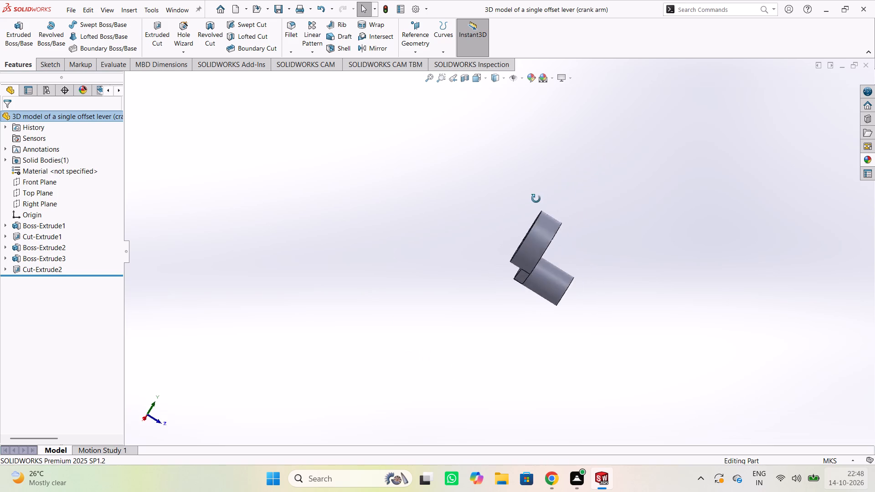
middle_click_drag(536, 199, 376, 360)
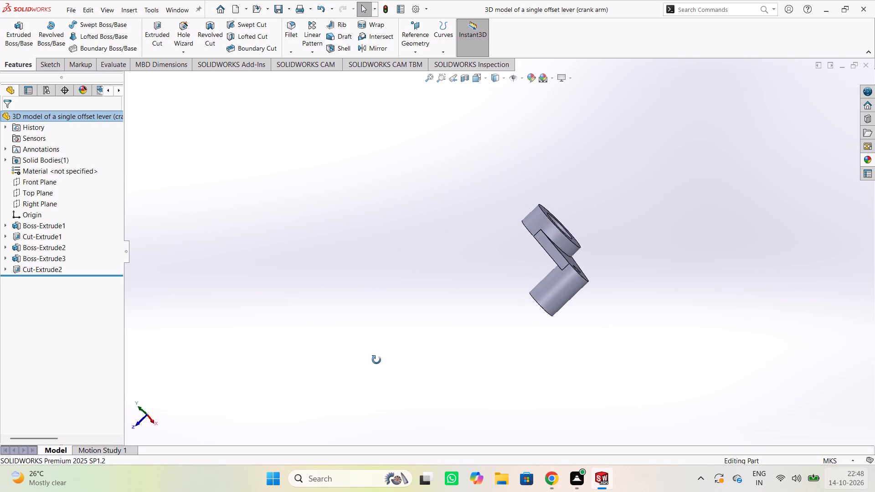
middle_click_drag(376, 360, 582, 331)
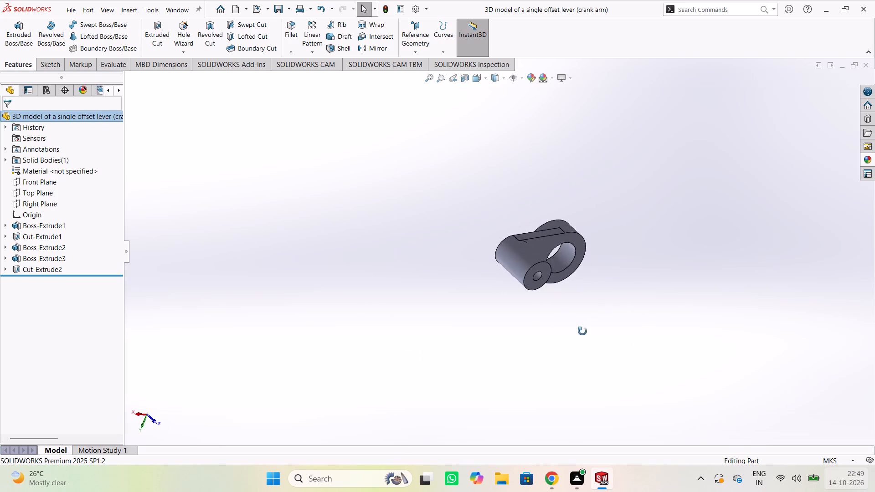
middle_click_drag(582, 331, 615, 331)
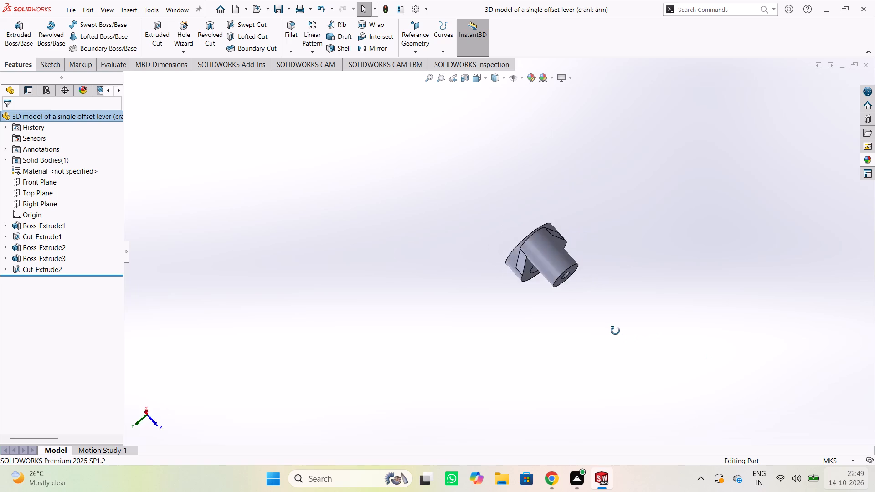
middle_click_drag(615, 331, 623, 462)
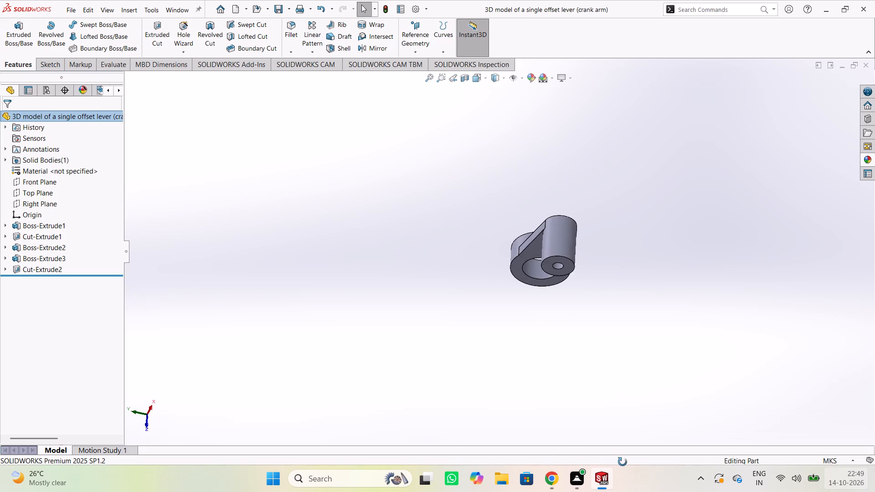
middle_click_drag(623, 462, 581, 445)
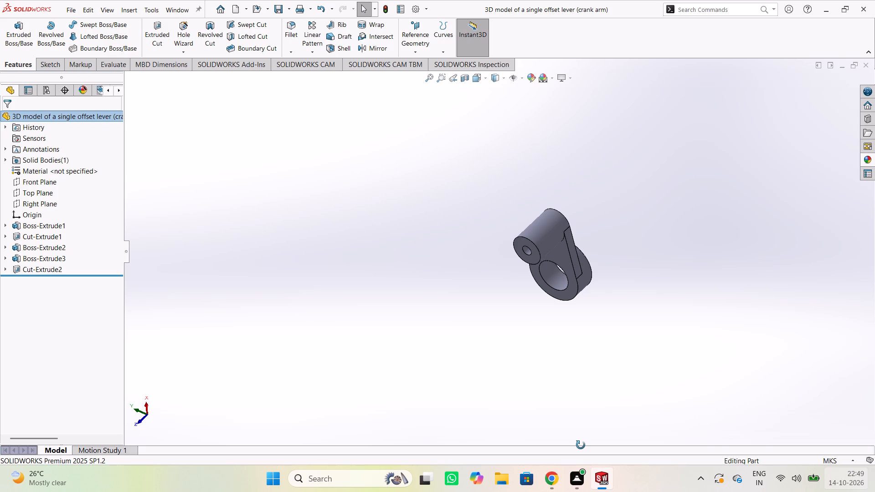
Examine the crank arm's boss side at a larger scale, checking the boss bore, ring opening and where the arm meets the boss.
middle_click_drag(581, 445, 304, 320)
key("ctrl+1")
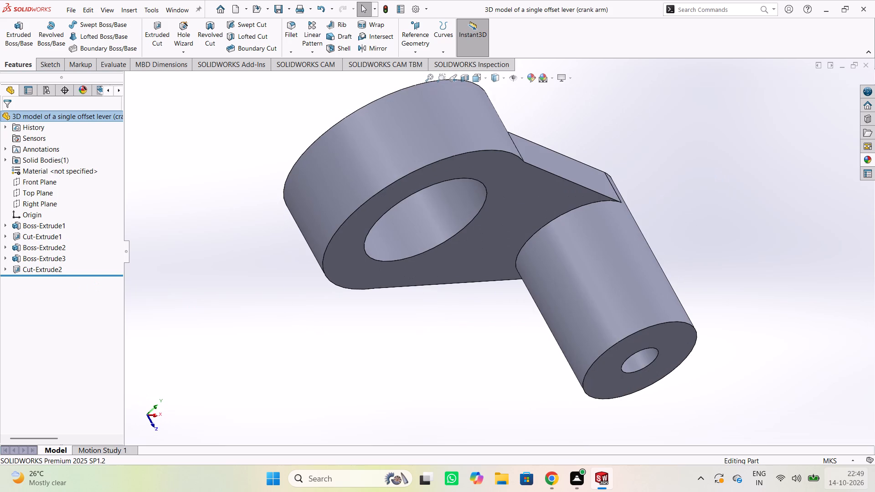
scroll(874, 491, "down", 2)
scroll(874, 482, "up", 4)
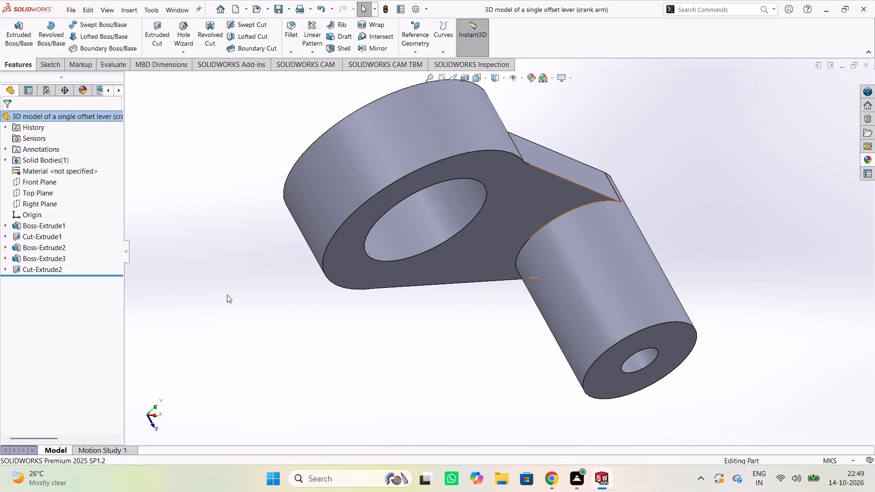
scroll(598, 325, "down", 2)
scroll(598, 325, "up", 6)
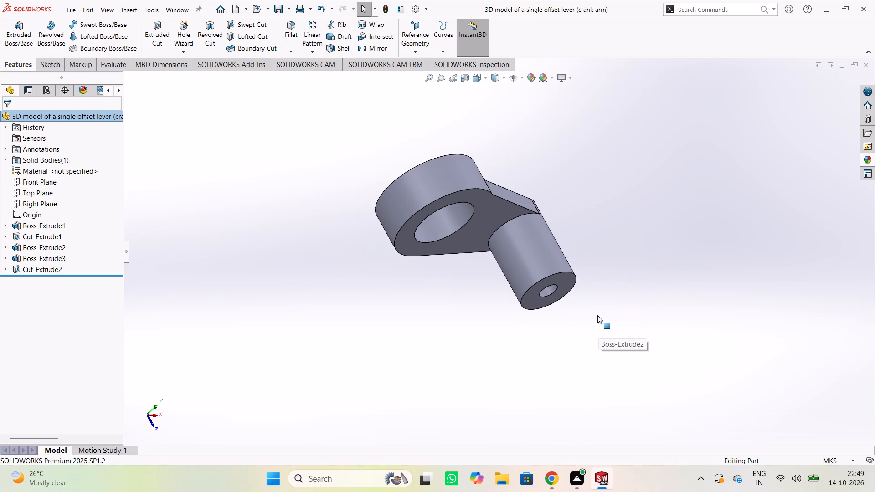
scroll(597, 315, "up", 1)
Review the enlarged crank arm from the raised ring face, side edge and bored boss end, checking the arm's taper and joints.
middle_click_drag(535, 263, 874, 389)
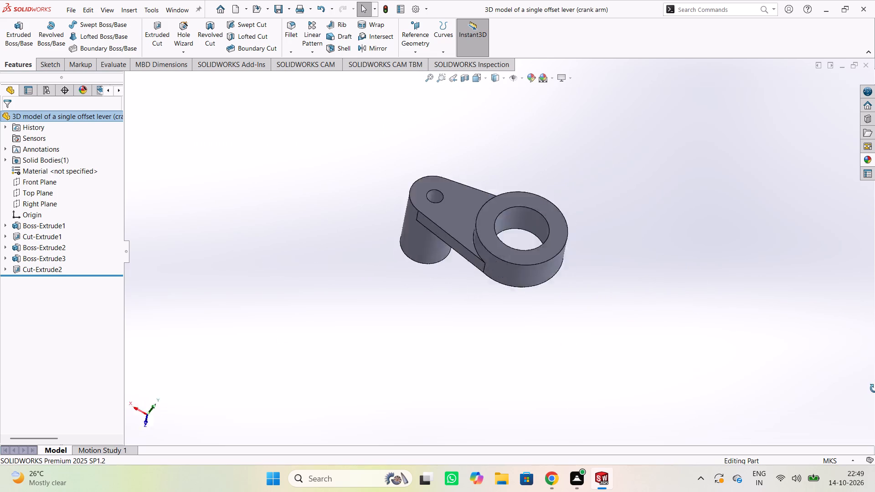
middle_click_drag(874, 389, 0, 399)
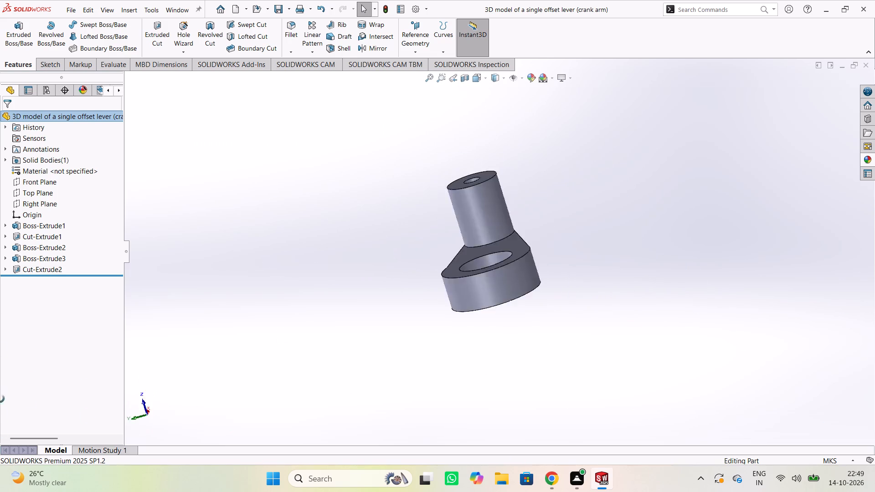
middle_click_drag(0, 399, 207, 398)
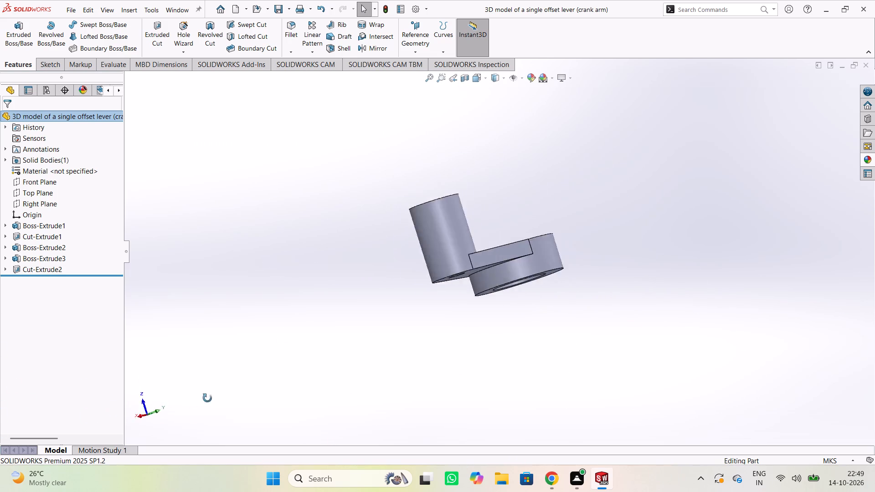
middle_click_drag(207, 398, 184, 421)
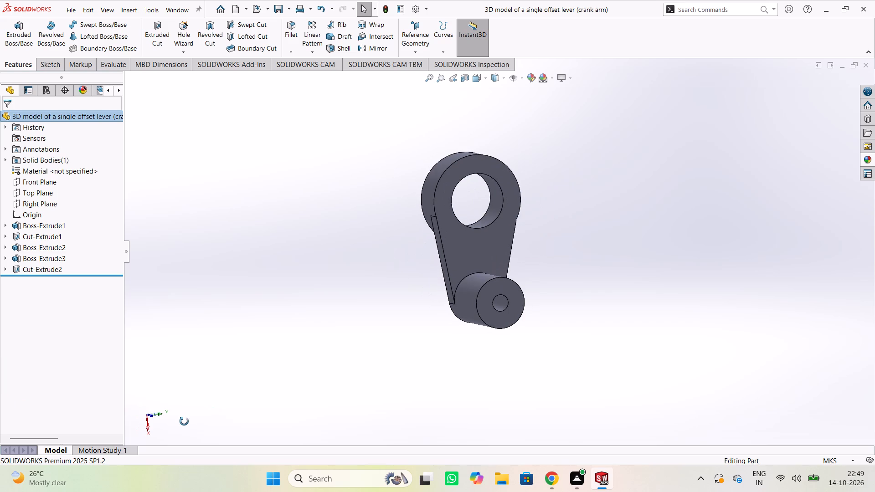
middle_click_drag(184, 421, 171, 428)
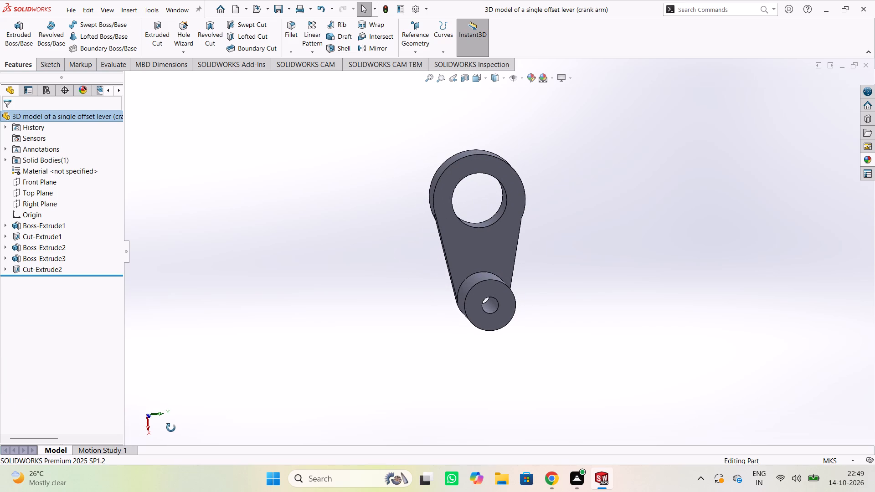
middle_click_drag(171, 428, 604, 481)
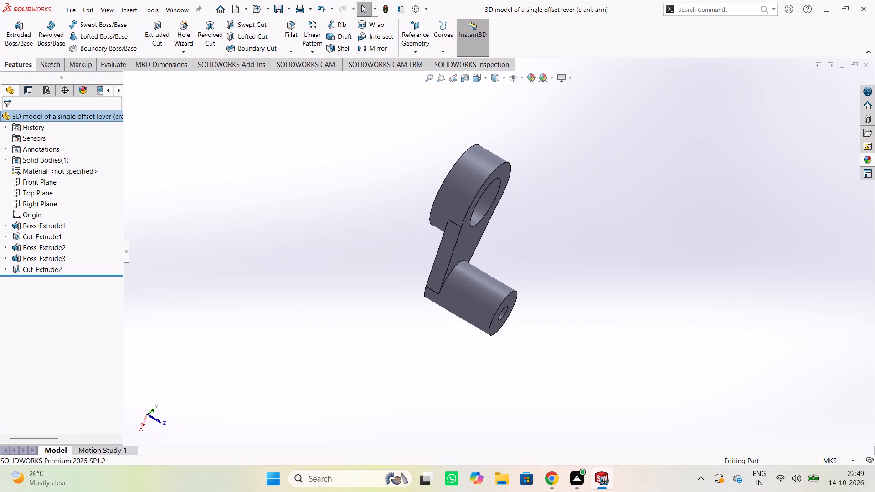
middle_click_drag(604, 481, 588, 487)
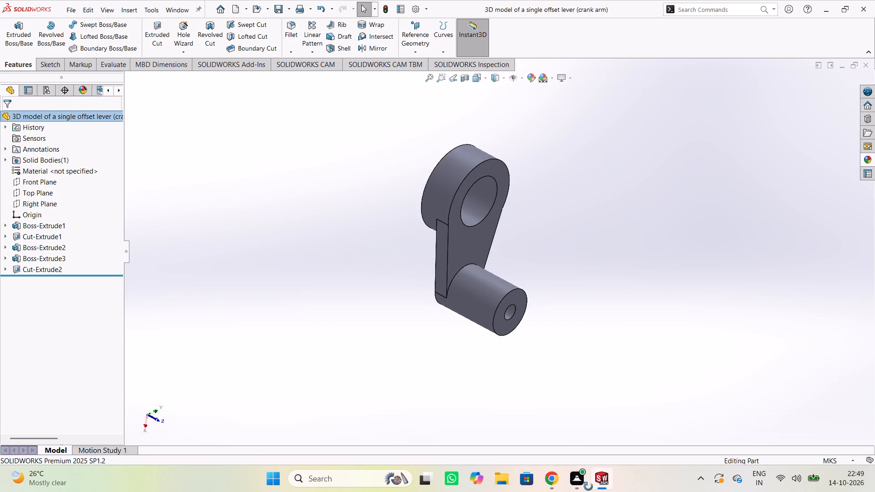
middle_click_drag(588, 487, 0, 411)
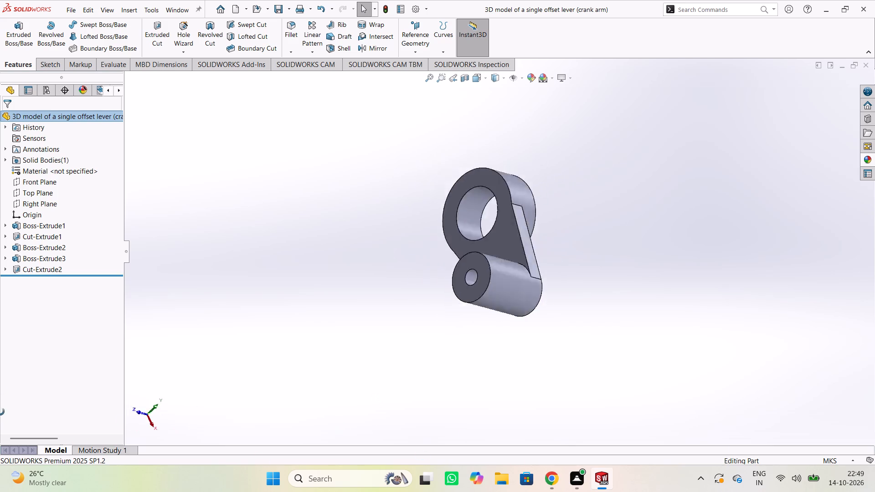
middle_click_drag(0, 411, 89, 491)
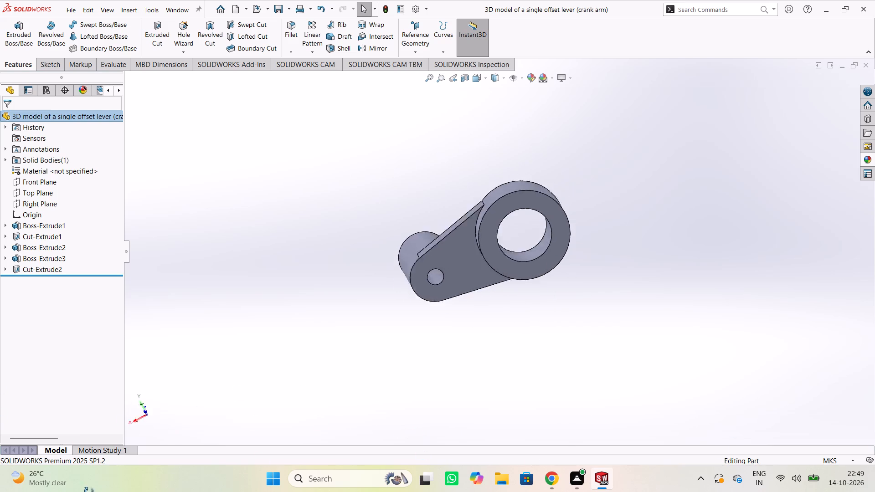
Examine the whole crank arm from the ring face, side edges and boss end, checking the ring, arm and boss arrangement.
middle_click_drag(89, 491, 588, 491)
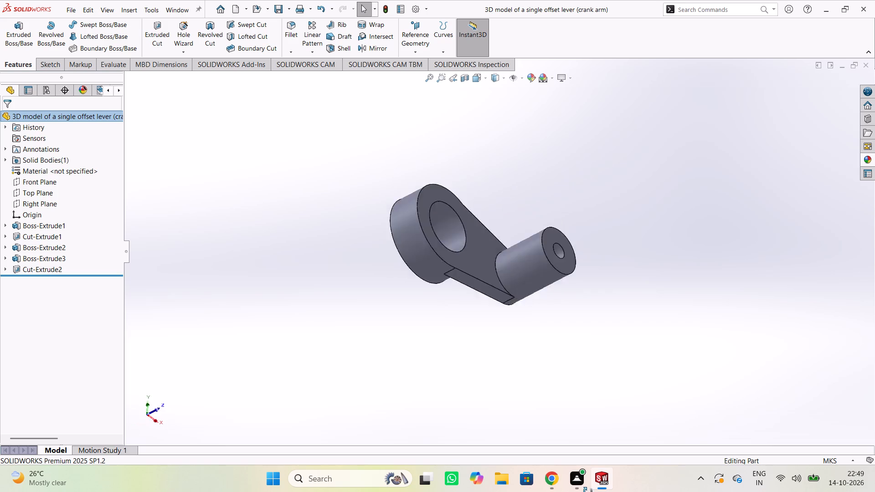
middle_click_drag(588, 491, 304, 446)
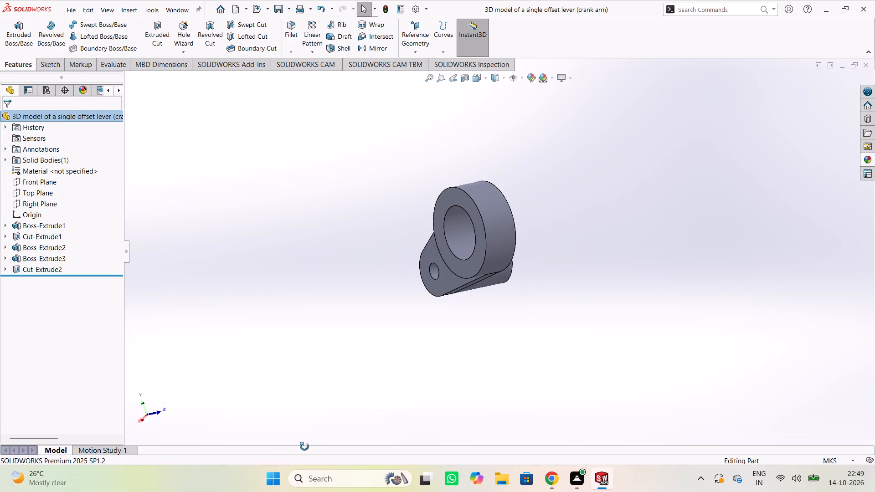
middle_click_drag(304, 446, 268, 453)
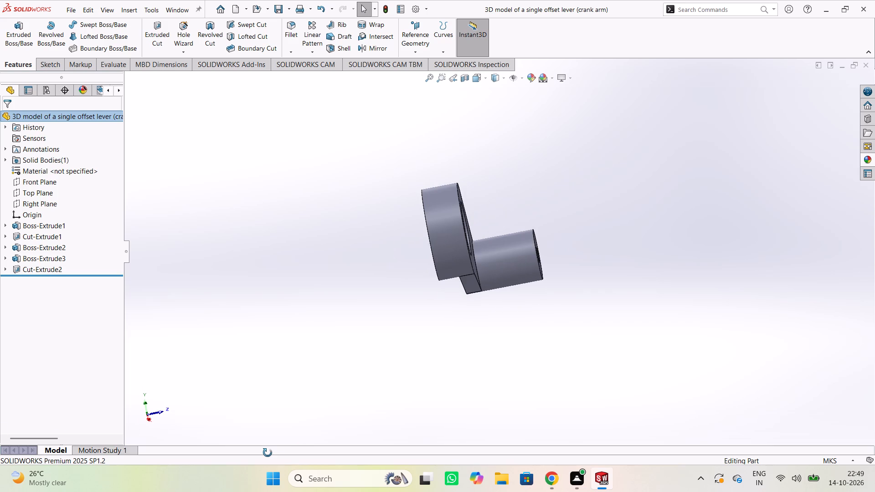
middle_click_drag(268, 453, 529, 486)
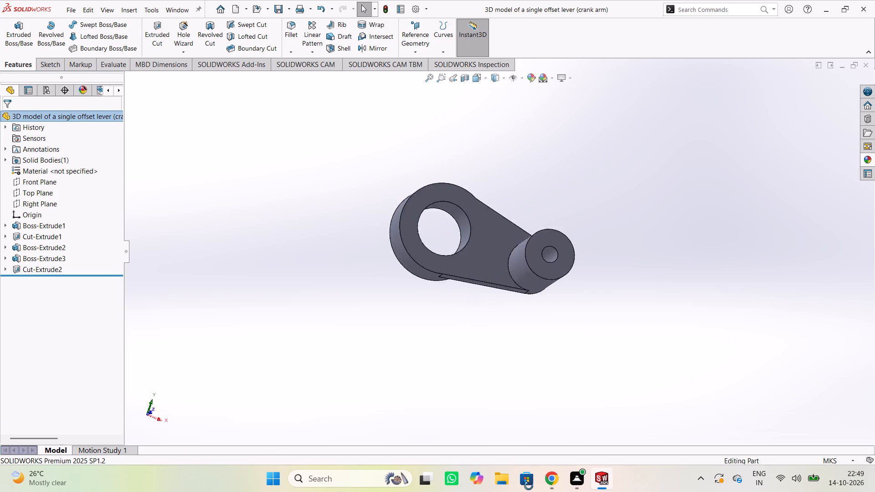
middle_click_drag(529, 486, 582, 390)
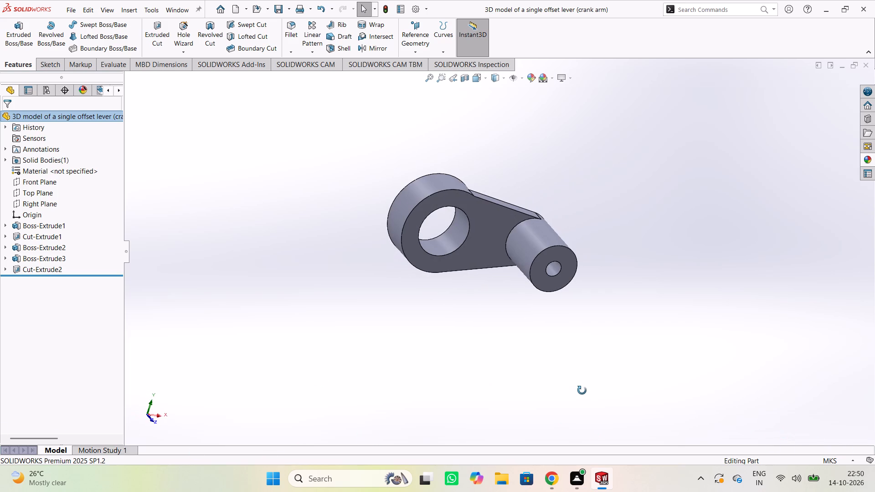
middle_click_drag(582, 390, 0, 316)
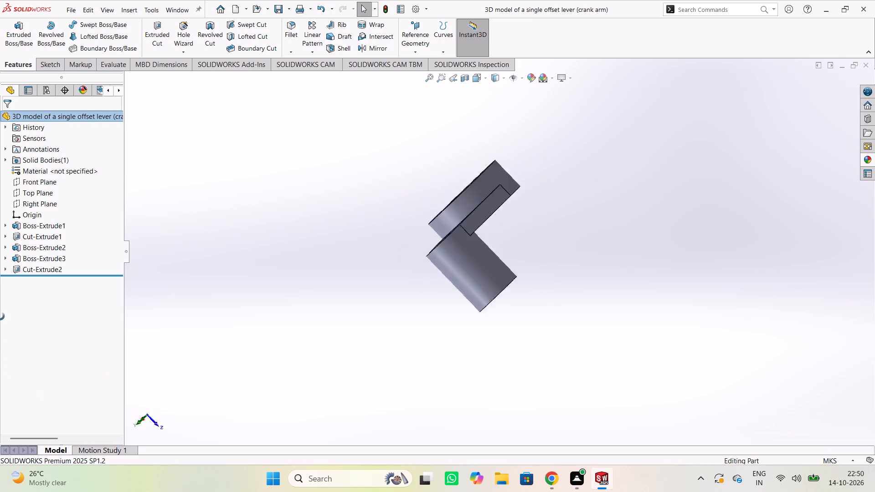
middle_click_drag(0, 316, 0, 68)
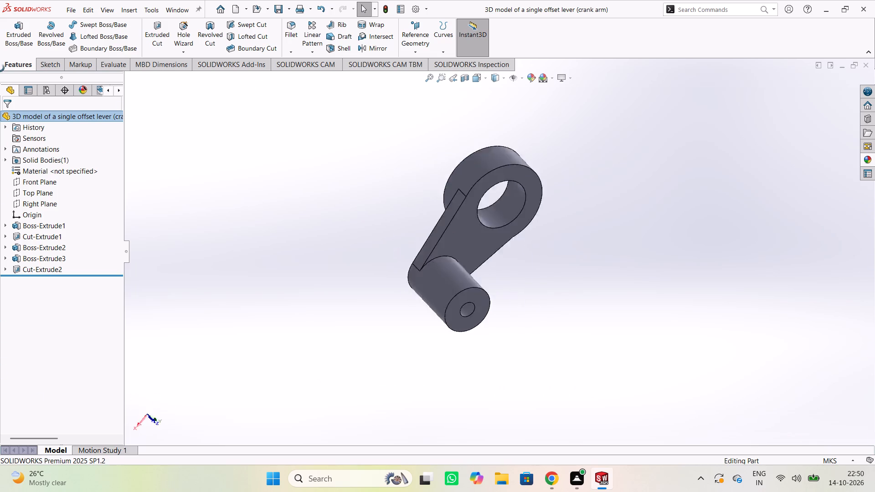
middle_click_drag(0, 68, 0, 0)
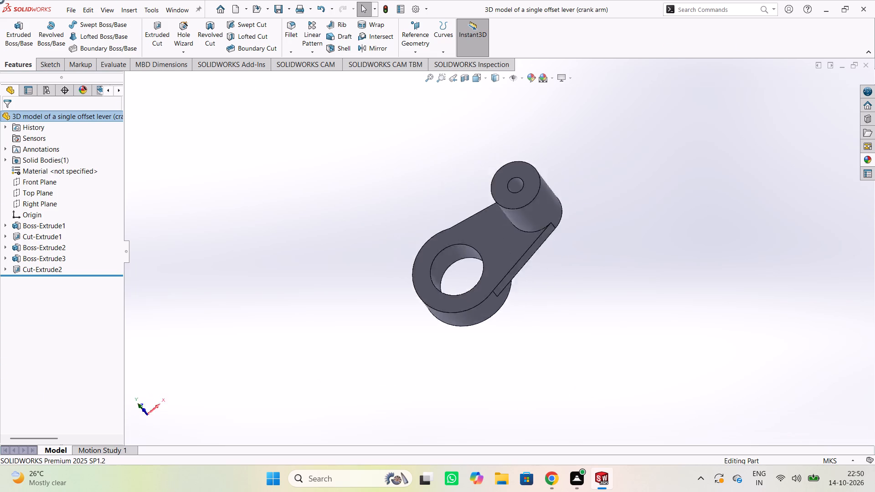
middle_click_drag(0, 0, 121, 174)
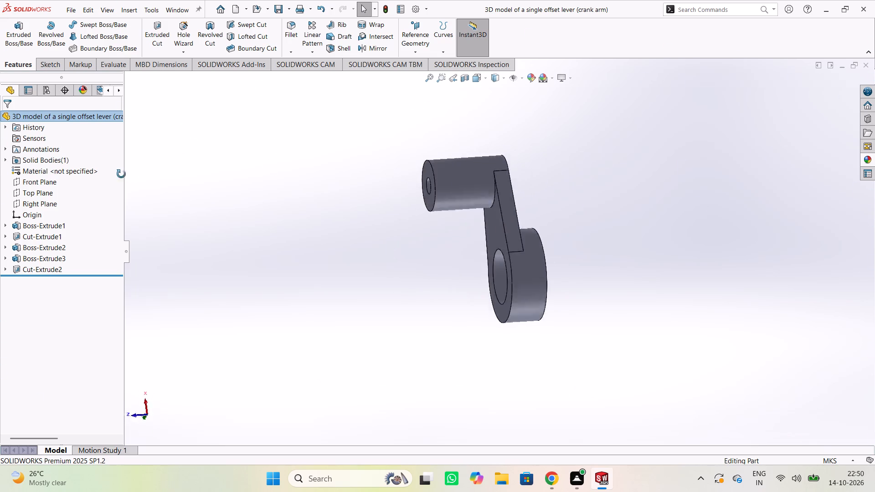
middle_click_drag(121, 174, 409, 119)
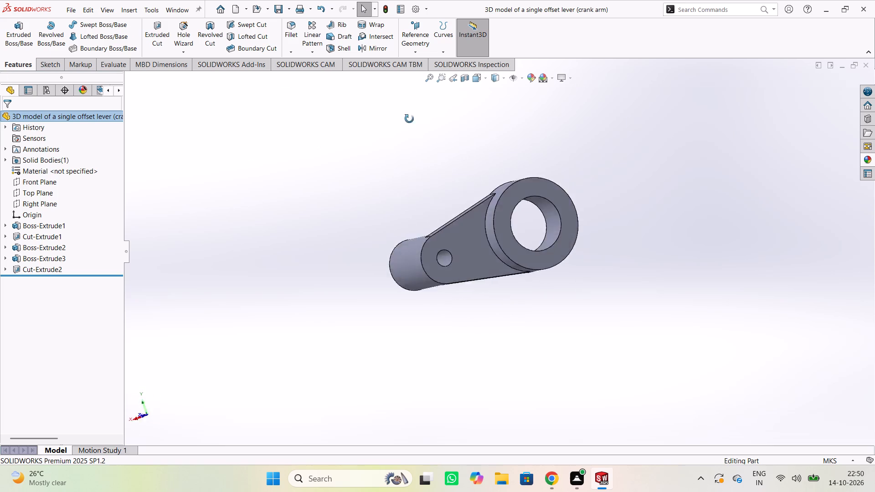
middle_click_drag(409, 119, 825, 120)
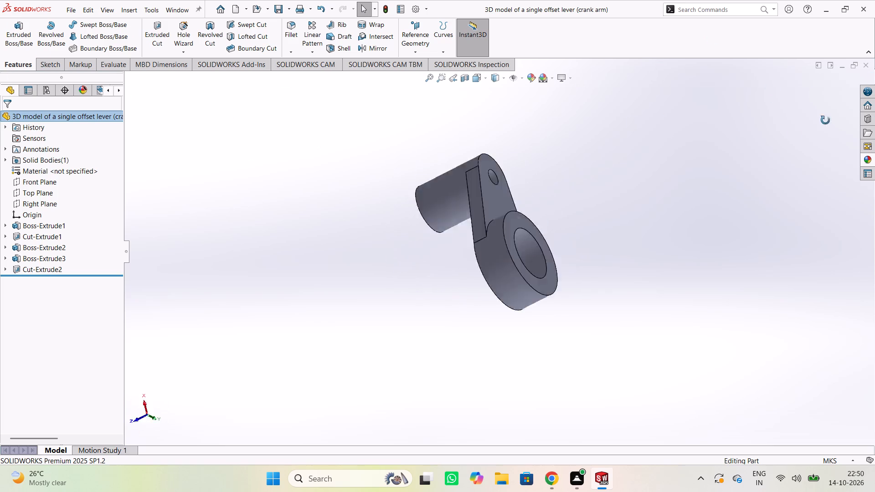
middle_click_drag(825, 120, 874, 127)
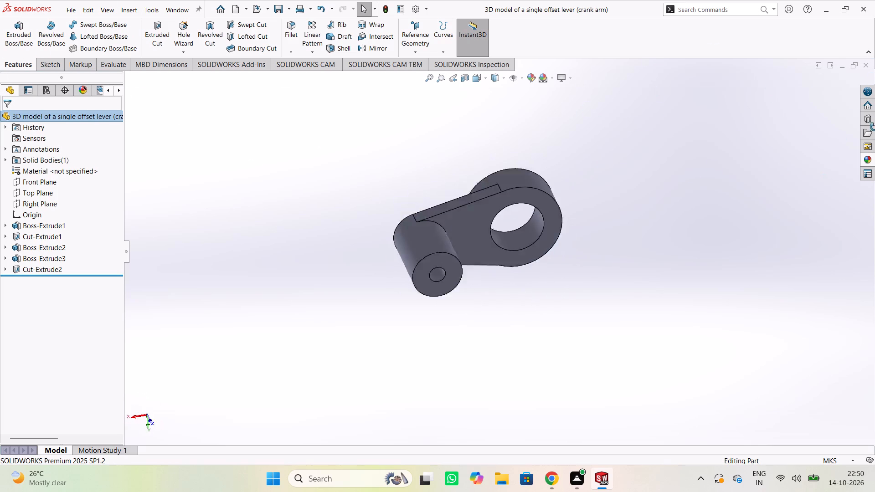
Inspect the crank arm at a larger scale, checking the ring opening, the boss bore and where the tapered arm meets them.
middle_click_drag(874, 127, 683, 150)
right_click_drag(10, 73, 683, 150)
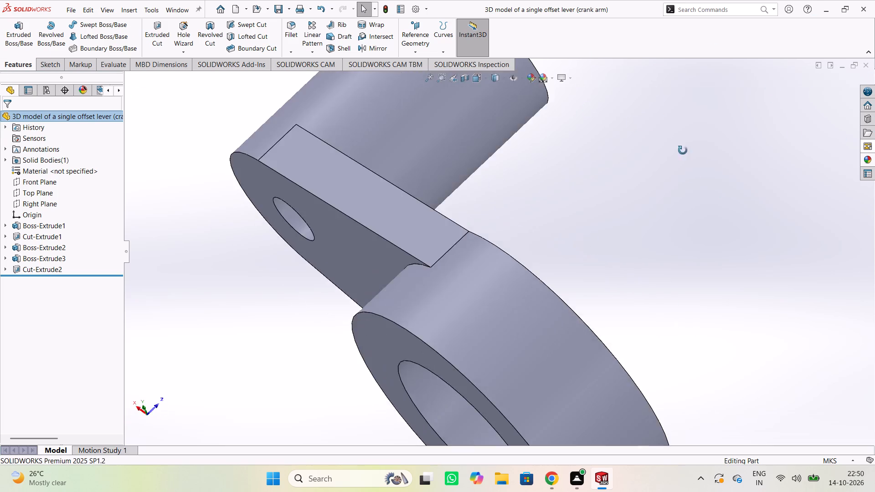
middle_click_drag(683, 150, 874, 235)
right_click_drag(683, 150, 874, 235)
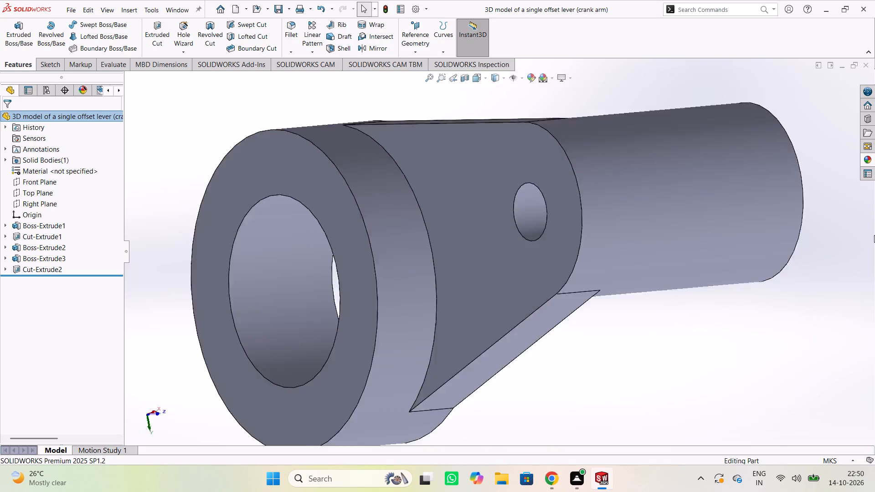
middle_click_drag(874, 235, 305, 160)
right_click_drag(874, 235, 305, 160)
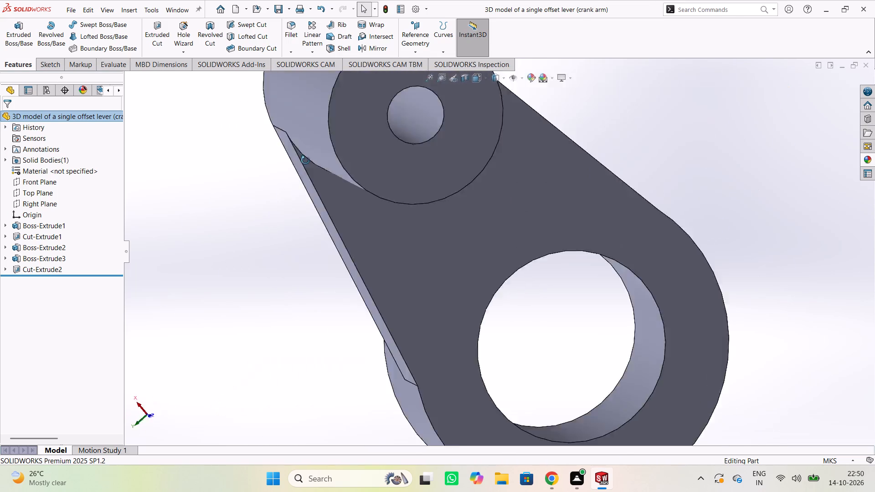
middle_click_drag(305, 160, 0, 61)
right_click_drag(305, 160, 0, 61)
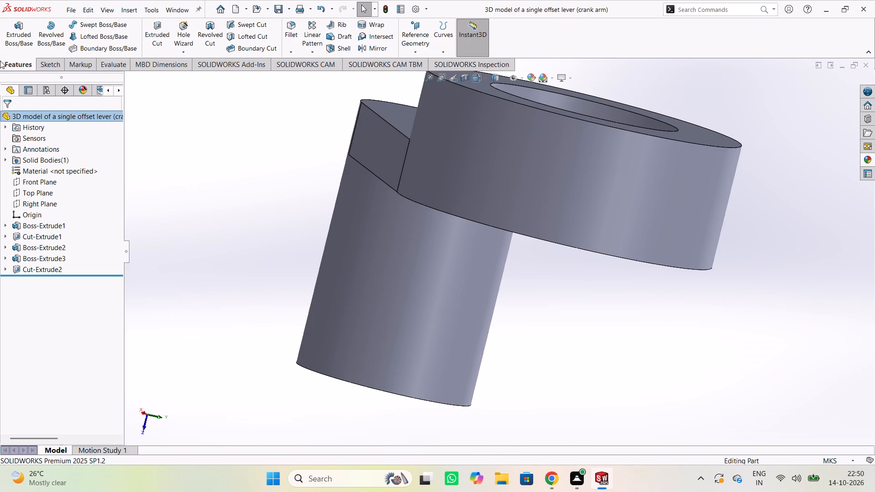
middle_click_drag(0, 61, 413, 84)
right_click_drag(0, 61, 413, 84)
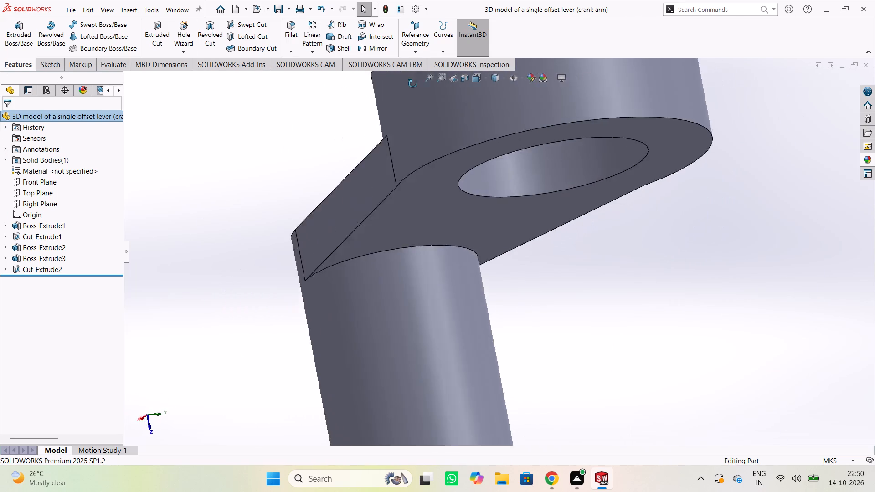
middle_click_drag(413, 84, 674, 200)
right_click_drag(413, 84, 674, 200)
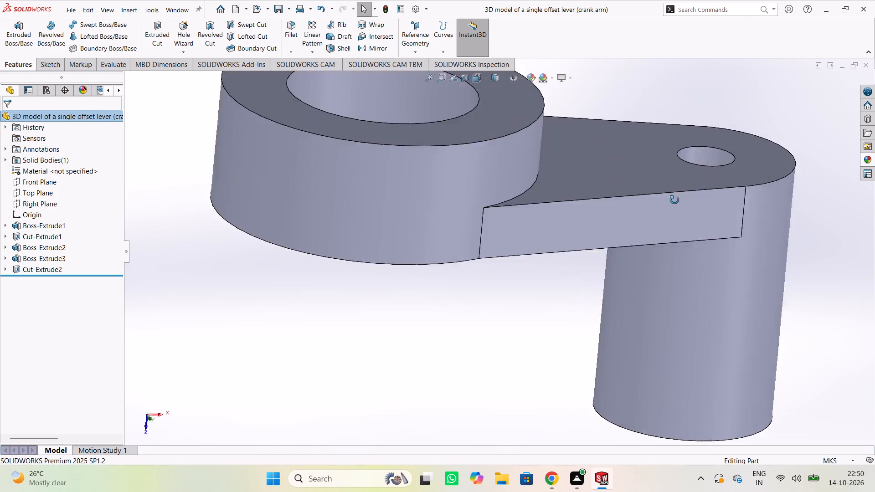
Review the enlarged arm's side faces and underside, checking the ring's thickness, the boss's projection and its bored end.
middle_click_drag(674, 200, 530, 491)
right_click_drag(674, 200, 530, 491)
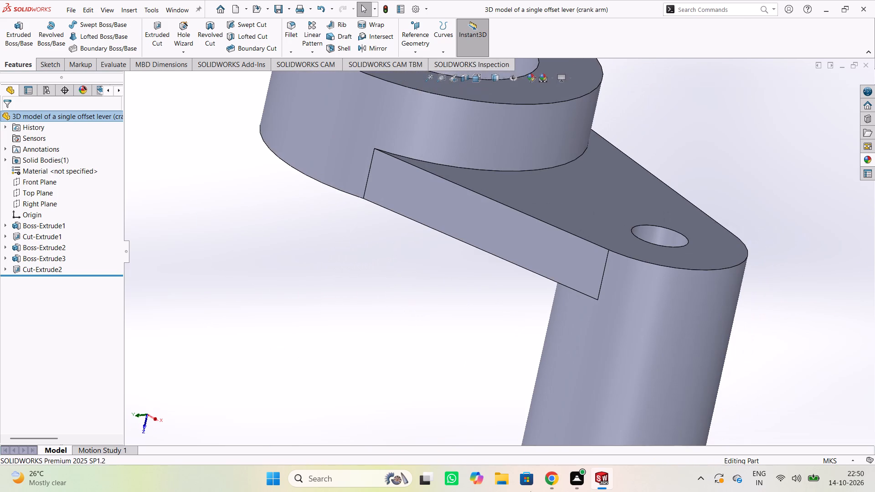
middle_click_drag(530, 491, 525, 452)
right_click_drag(530, 491, 525, 452)
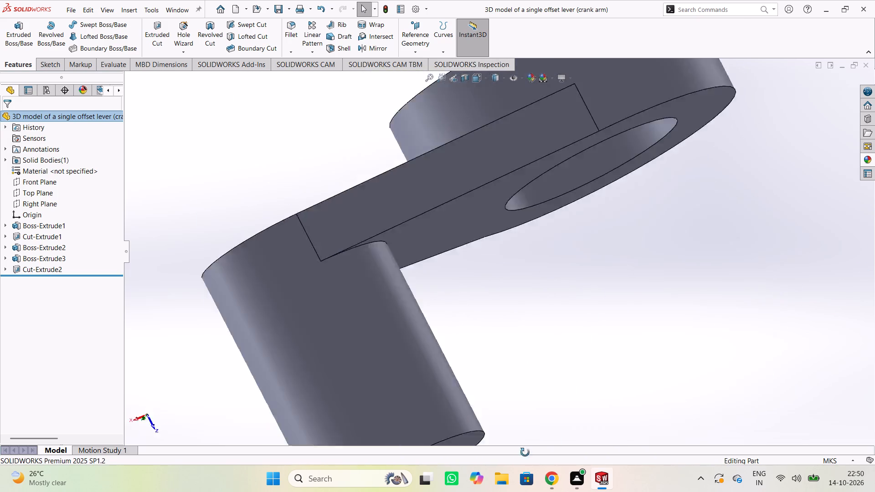
middle_click_drag(525, 452, 247, 375)
right_click_drag(525, 452, 247, 375)
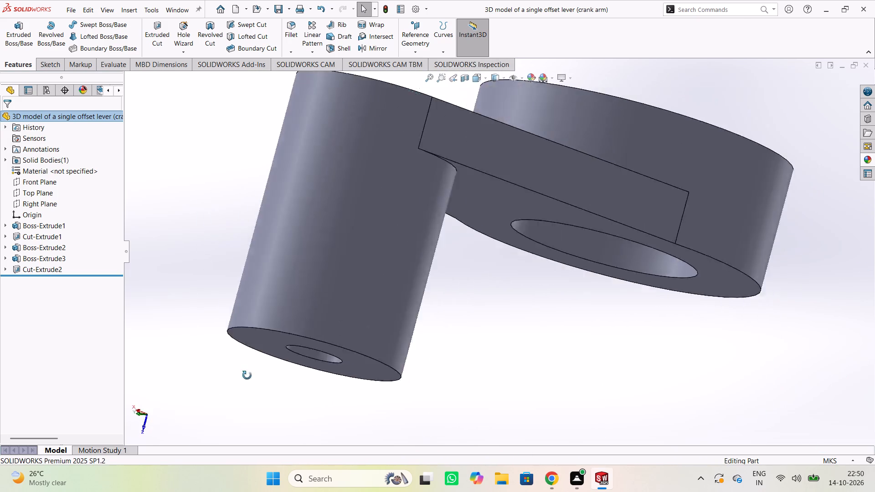
middle_click_drag(247, 375, 601, 407)
right_click_drag(247, 375, 601, 407)
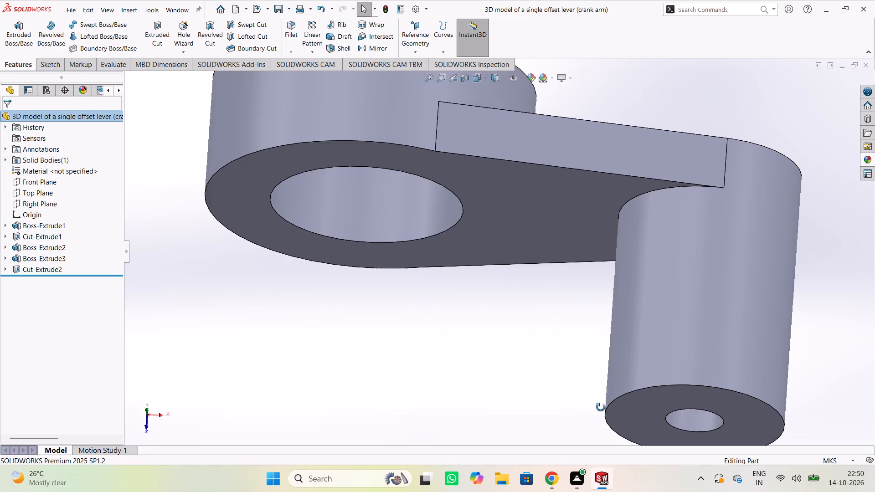
middle_click_drag(601, 407, 576, 477)
right_click_drag(601, 407, 576, 477)
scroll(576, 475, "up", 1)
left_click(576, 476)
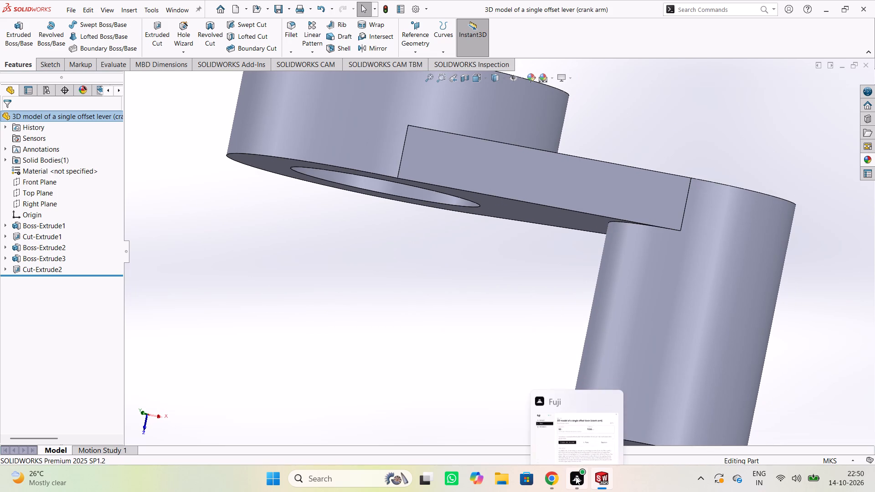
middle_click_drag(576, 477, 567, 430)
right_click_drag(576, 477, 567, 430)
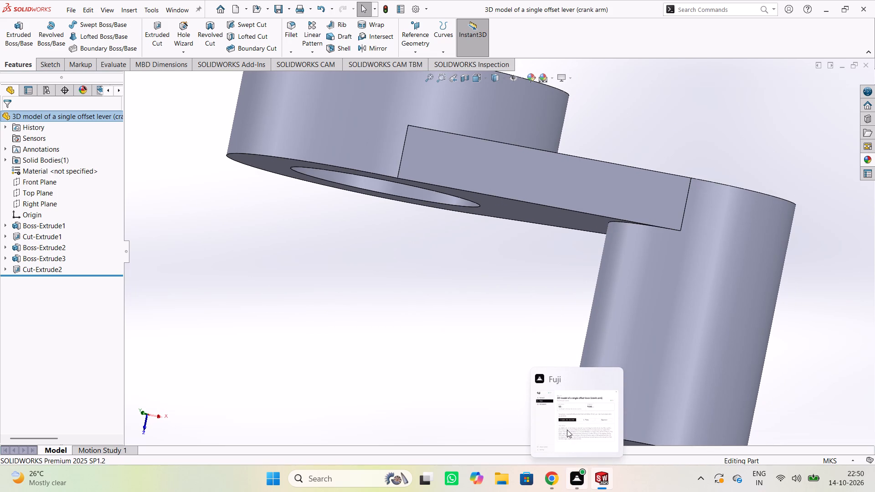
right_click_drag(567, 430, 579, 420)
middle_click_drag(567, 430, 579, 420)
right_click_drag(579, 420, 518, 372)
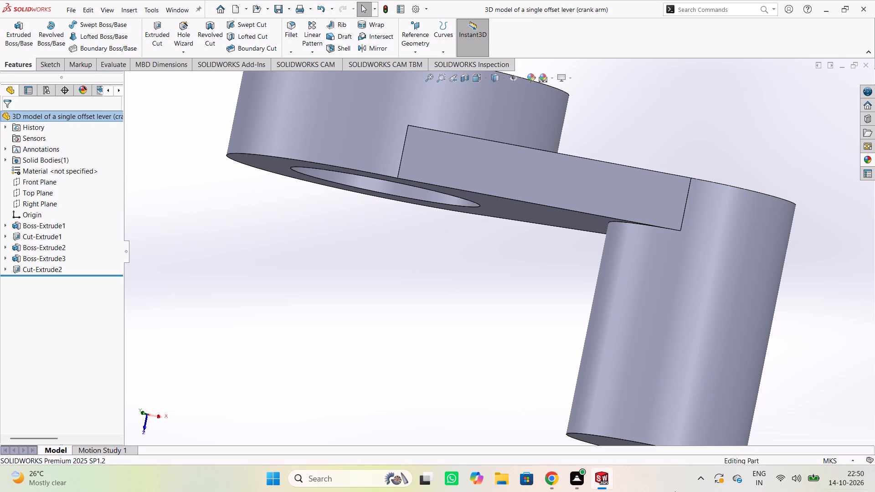